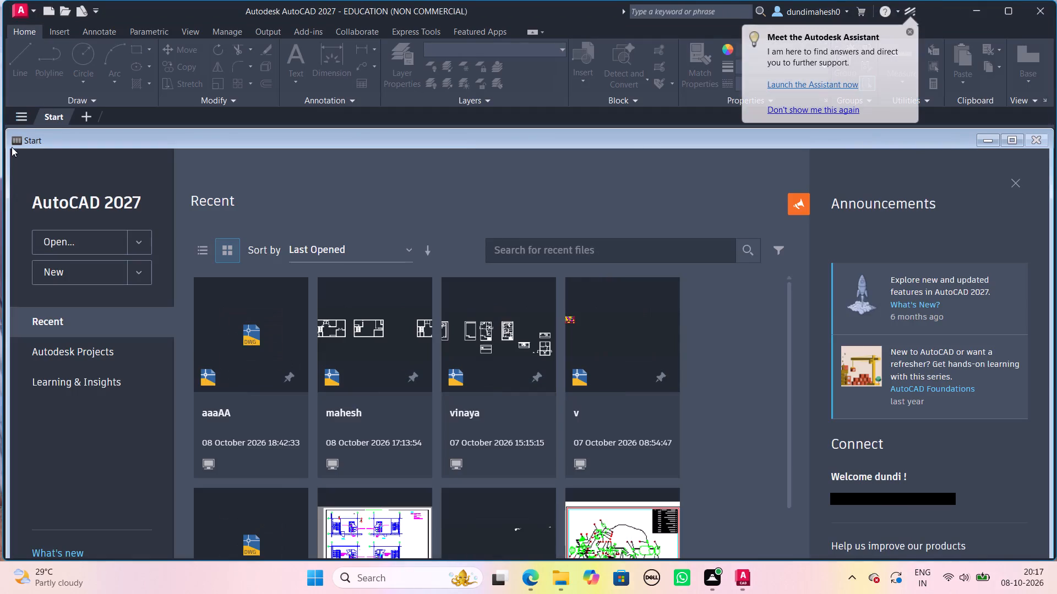
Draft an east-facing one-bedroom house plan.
Create a new blank drawing.
{"action": "double_click", "coordinate": [75, 274]}
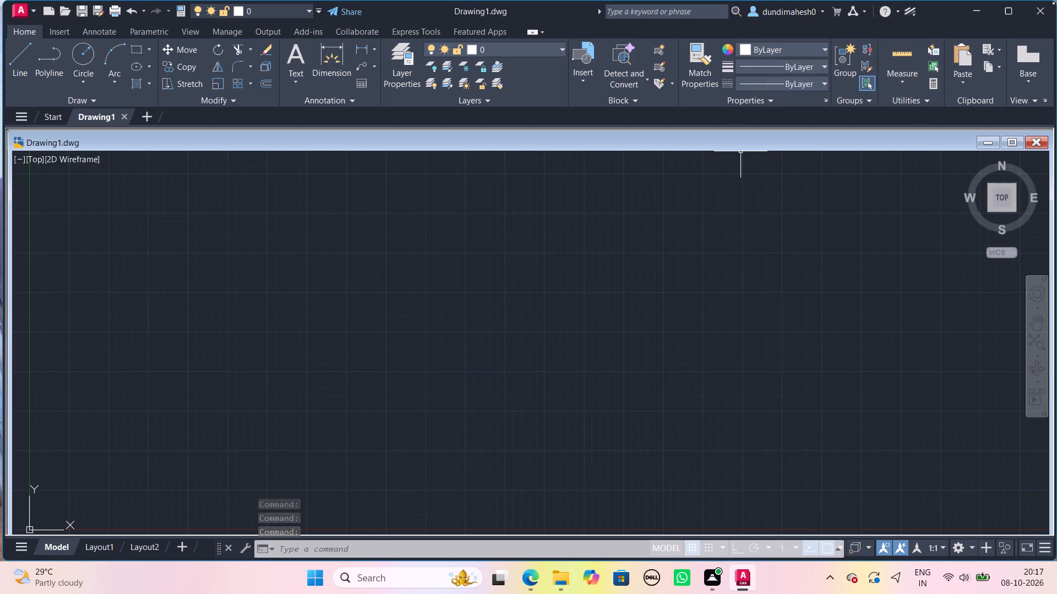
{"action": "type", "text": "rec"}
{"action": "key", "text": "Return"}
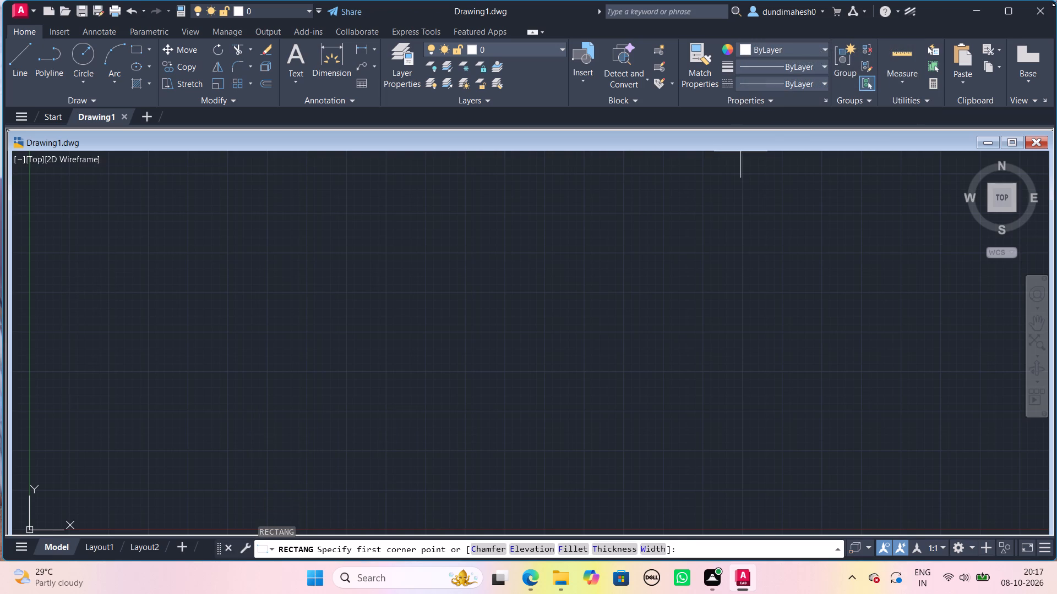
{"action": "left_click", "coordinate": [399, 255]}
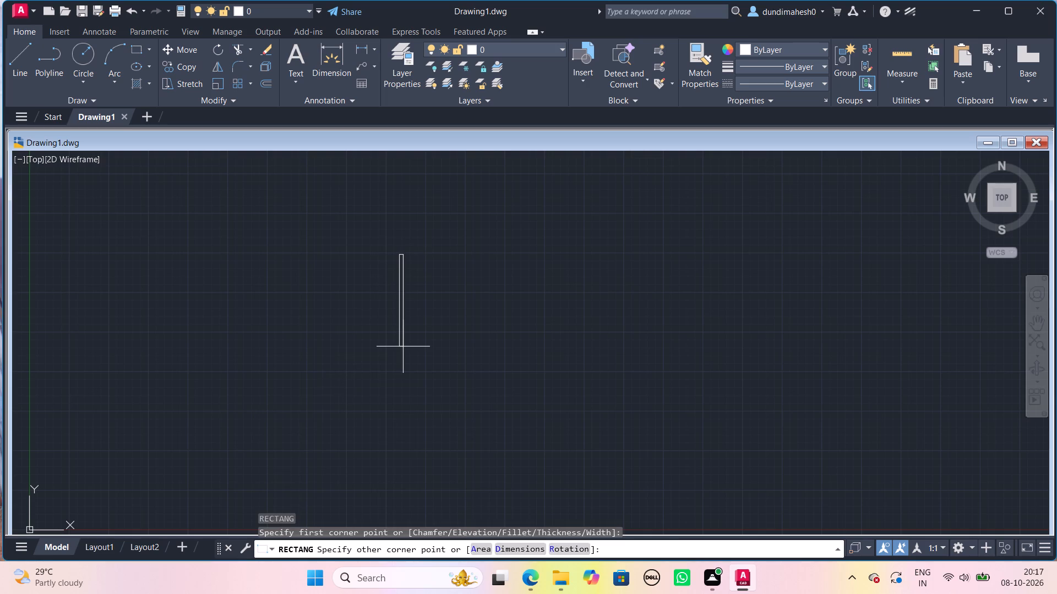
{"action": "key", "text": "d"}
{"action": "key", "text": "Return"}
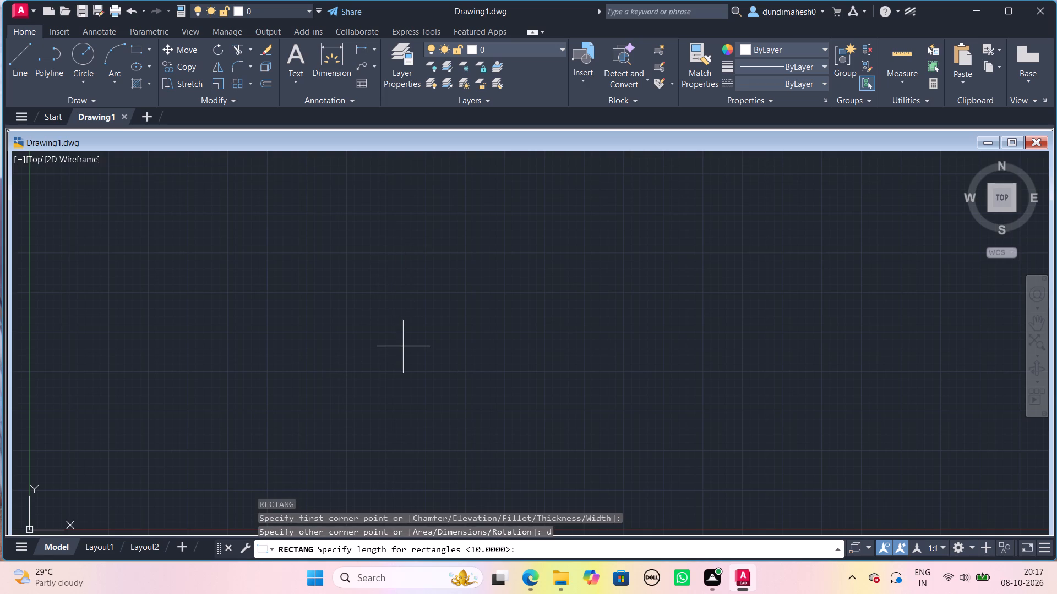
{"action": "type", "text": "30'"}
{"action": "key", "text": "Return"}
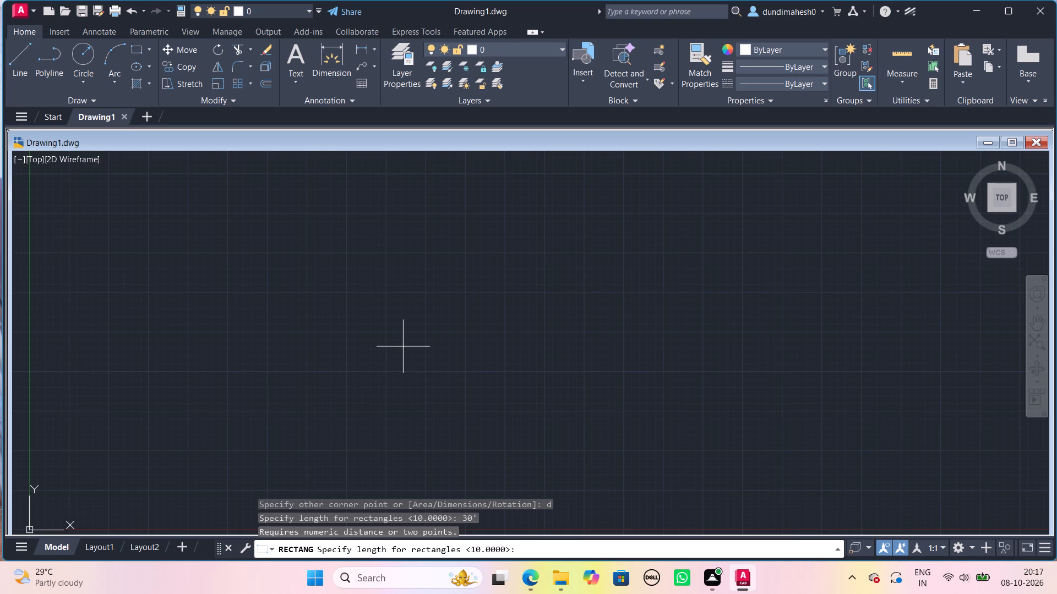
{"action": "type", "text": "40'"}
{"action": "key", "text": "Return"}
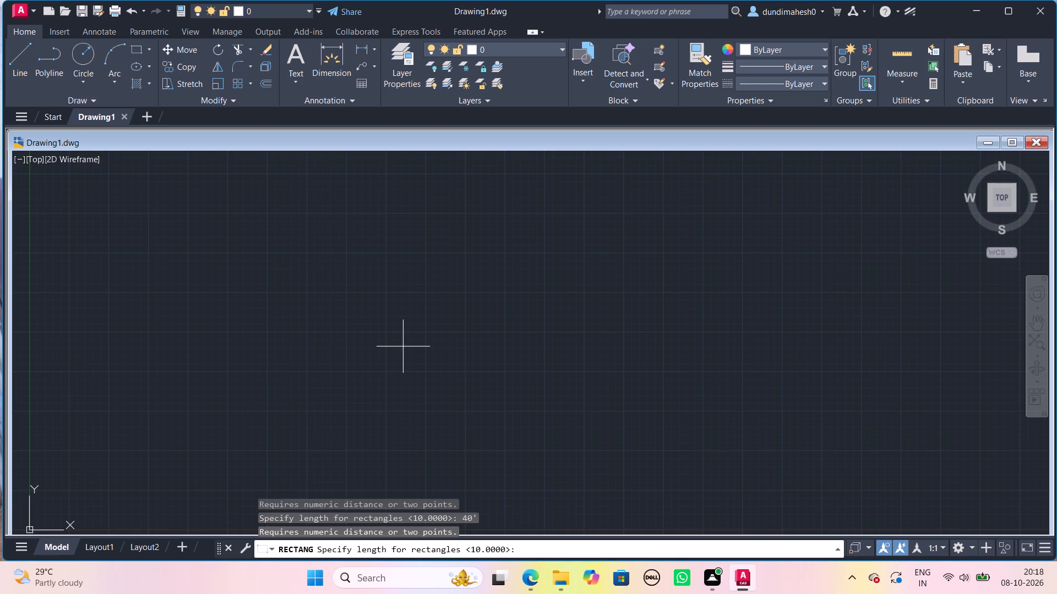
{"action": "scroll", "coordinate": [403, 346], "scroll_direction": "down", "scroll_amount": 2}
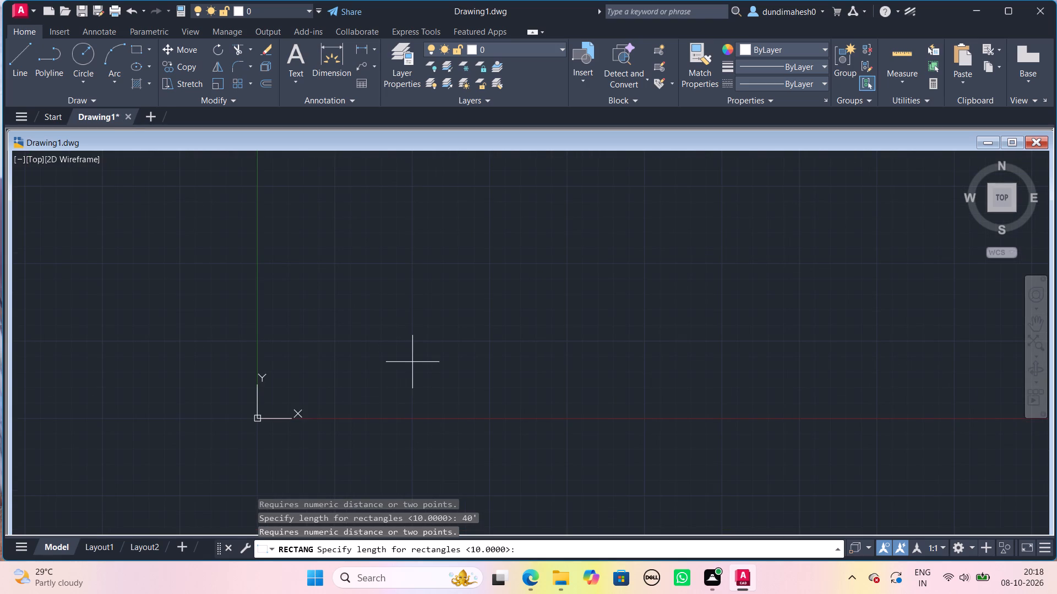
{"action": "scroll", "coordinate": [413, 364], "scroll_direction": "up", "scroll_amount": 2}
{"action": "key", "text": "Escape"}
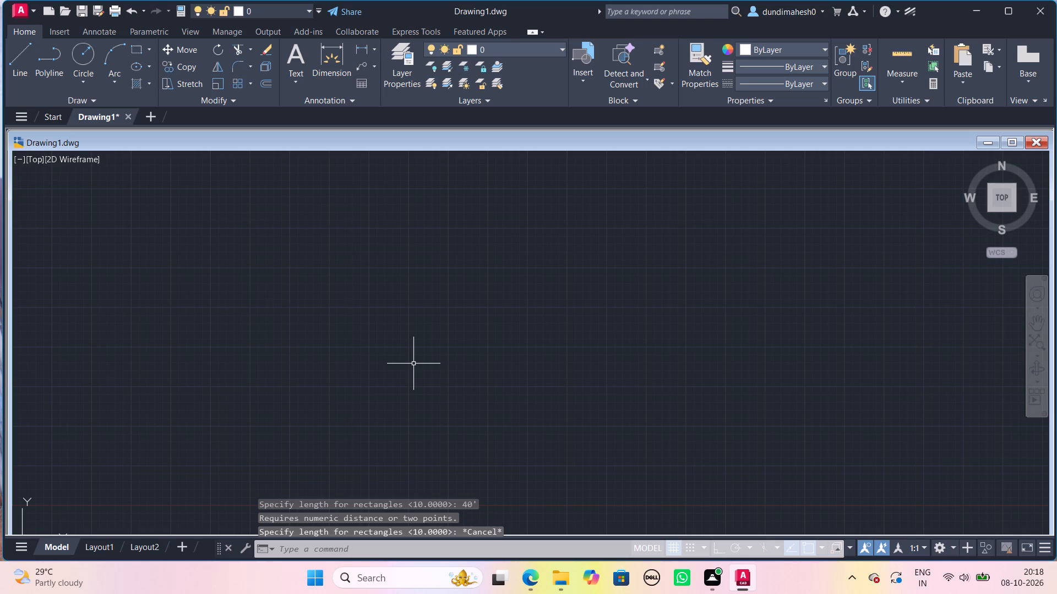
Configure the drawing units to Engineering length type with 0'-0.00" precision.
{"action": "type", "text": "un"}
{"action": "key", "text": "Return"}
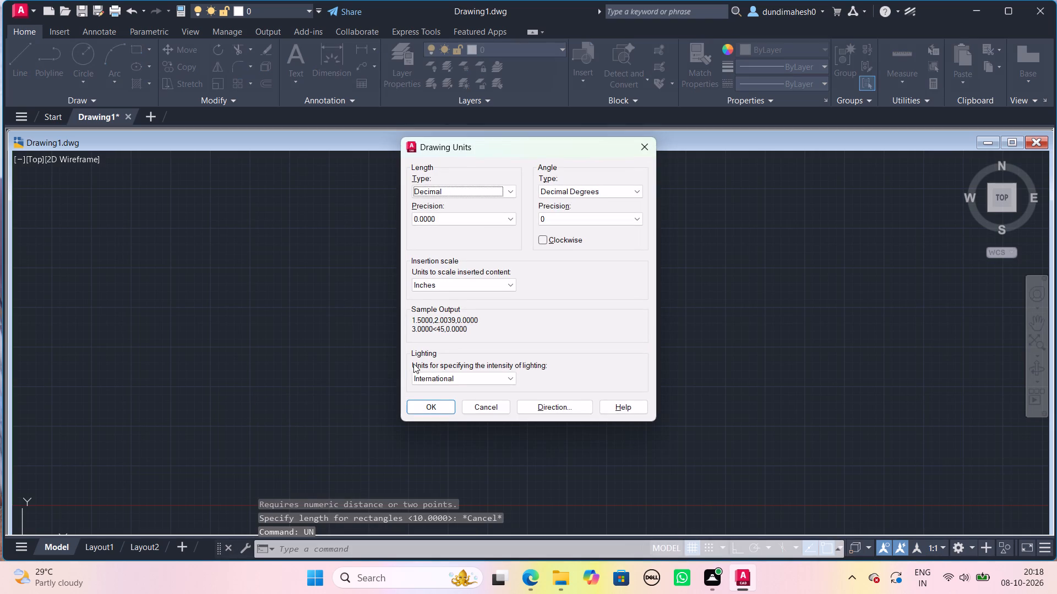
{"action": "left_click", "coordinate": [506, 191]}
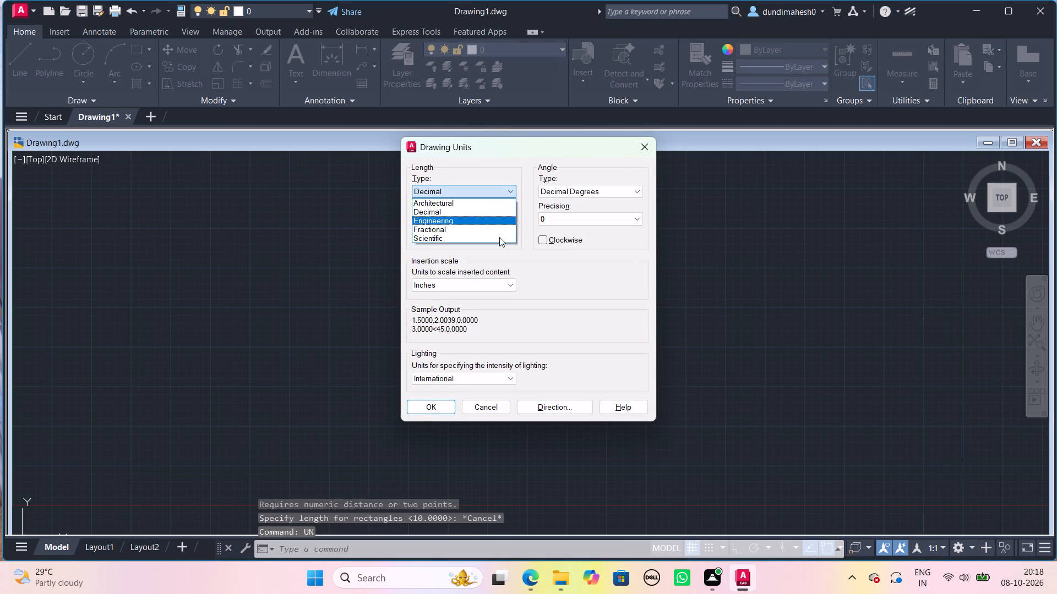
{"action": "left_click", "coordinate": [497, 224]}
{"action": "left_click", "coordinate": [494, 217]}
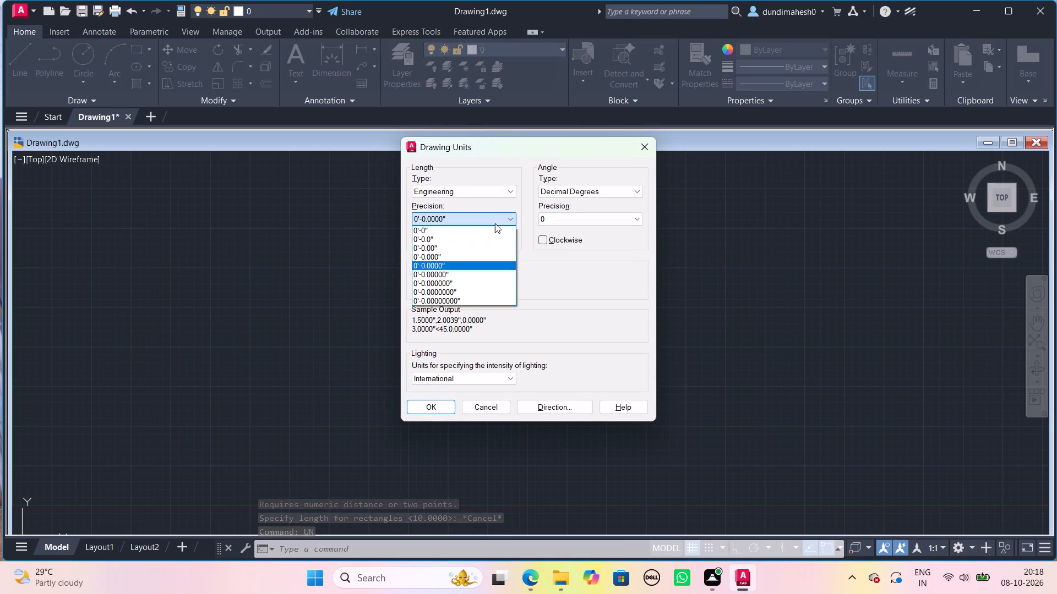
{"action": "left_click", "coordinate": [501, 246]}
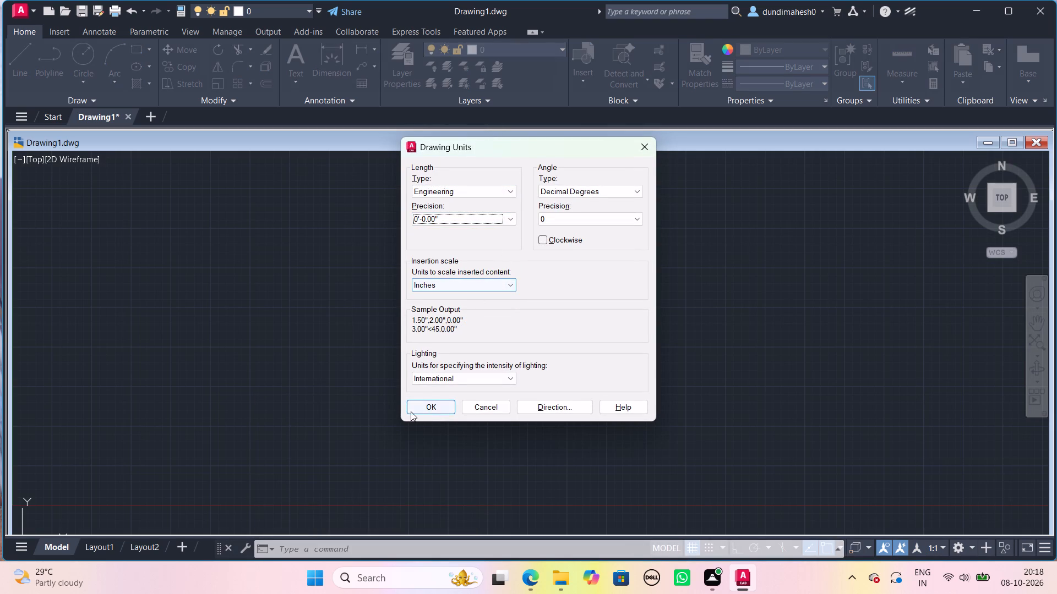
{"action": "left_click", "coordinate": [415, 409]}
Modify the Standard dimension style, setting its text height to 8".
{"action": "key", "text": "d"}
{"action": "key", "text": "Return"}
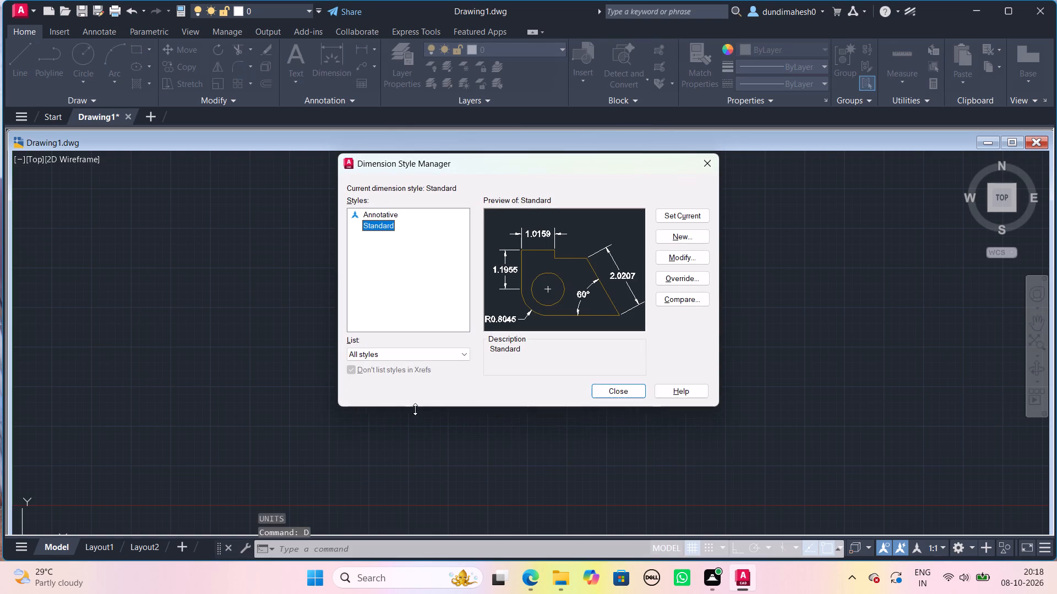
{"action": "left_click", "coordinate": [676, 263]}
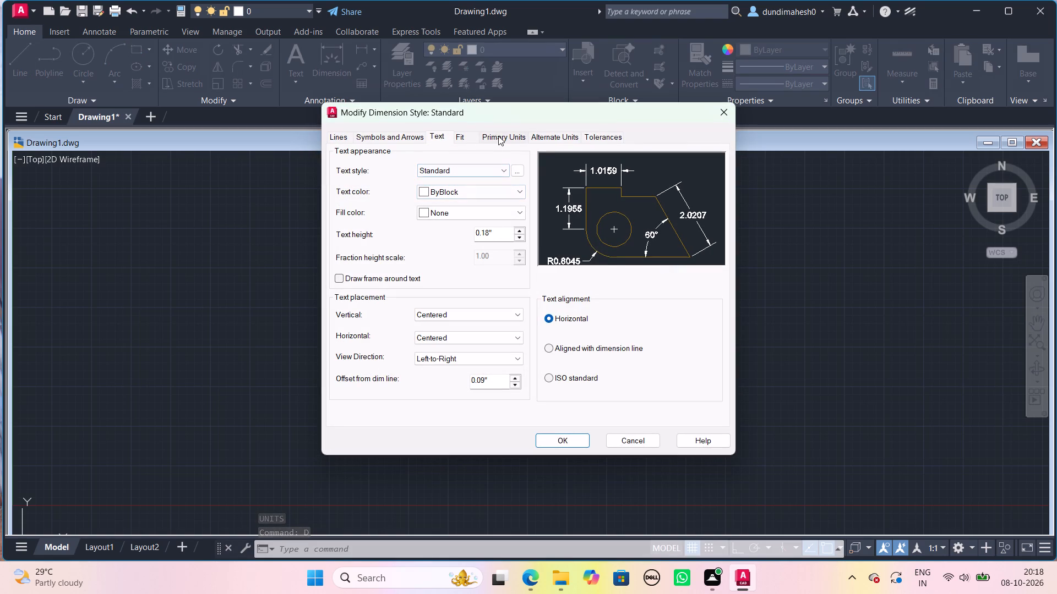
{"action": "left_click", "coordinate": [500, 232]}
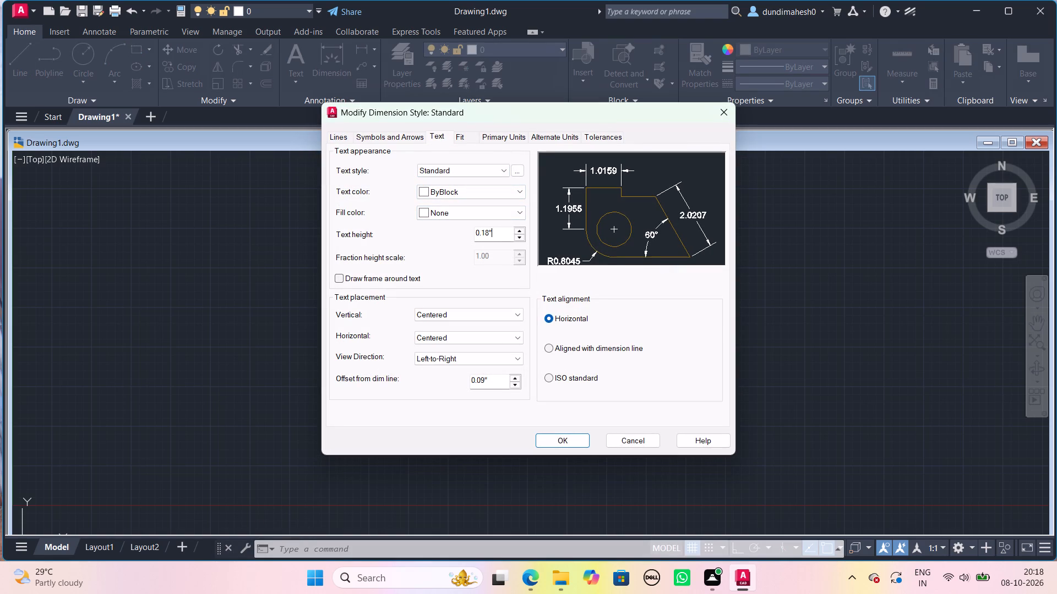
{"action": "key", "text": "BackSpace"}
{"action": "key", "text": "BackSpace"}
{"action": "key", "text": "BackSpace"}
{"action": "key", "text": "BackSpace"}
{"action": "key", "text": "BackSpace"}
{"action": "key", "text": "8"}
{"action": "key", "text": "shift+quotedbl"}
{"action": "key", "text": "Return"}
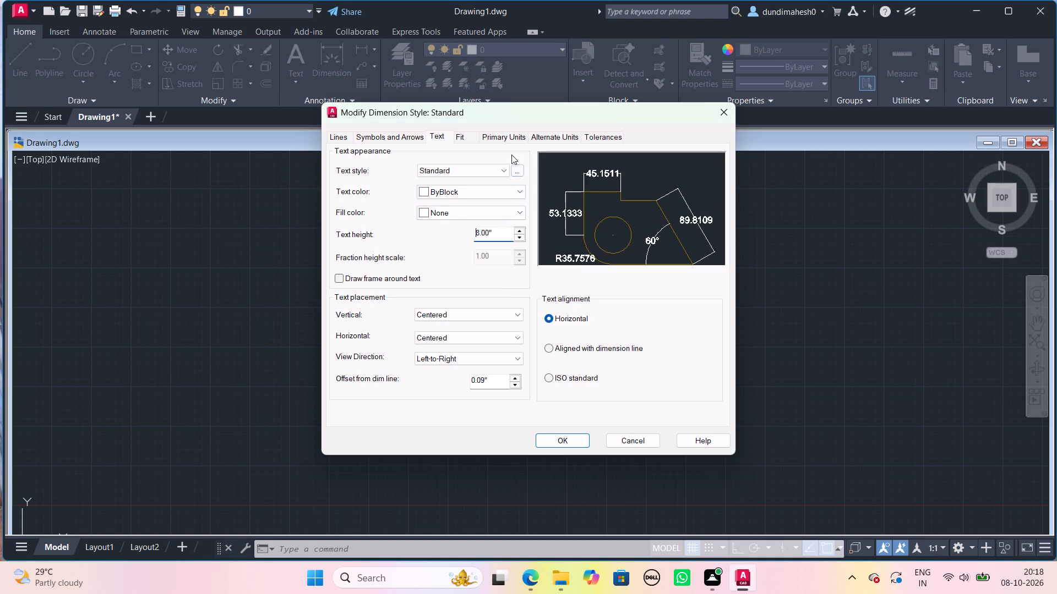
Set the Standard style's primary units to Engineering with 0'-0.00" precision and make the style current.
{"action": "left_click", "coordinate": [505, 140]}
{"action": "left_click", "coordinate": [503, 163]}
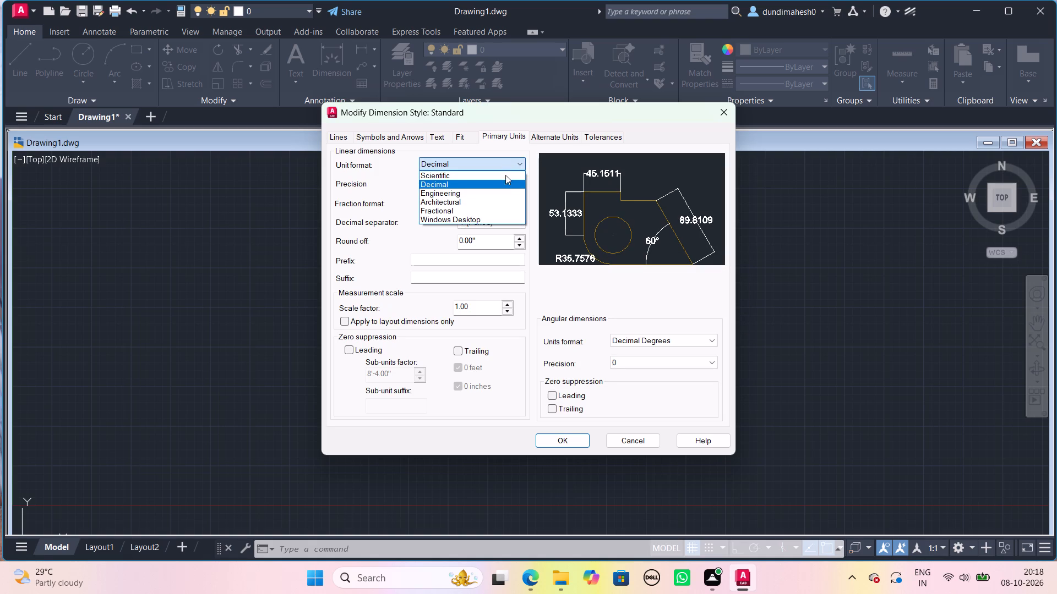
{"action": "left_click", "coordinate": [499, 194]}
{"action": "left_click", "coordinate": [494, 188]}
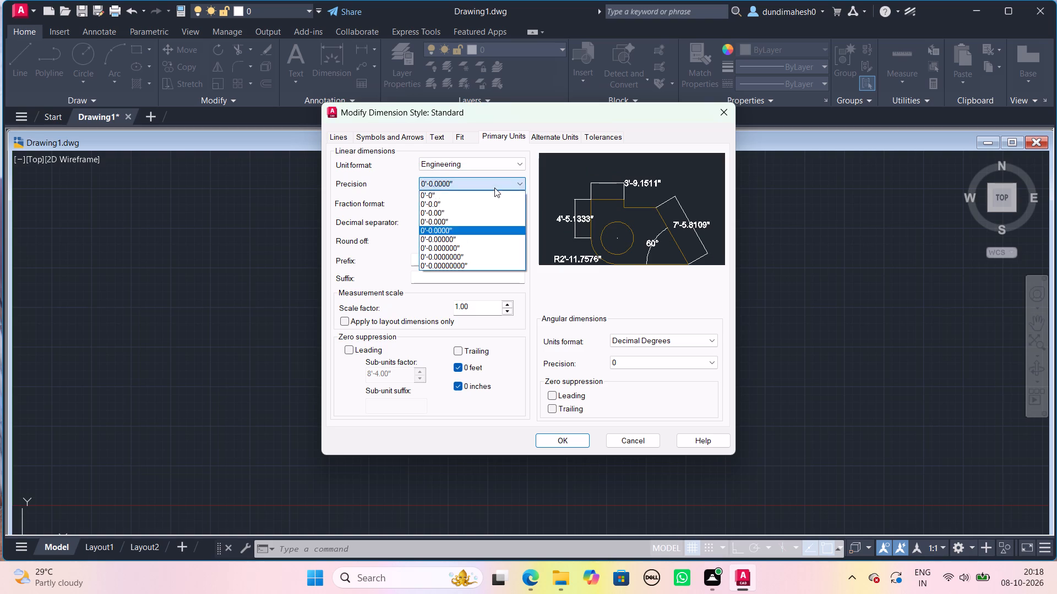
{"action": "left_click", "coordinate": [496, 213]}
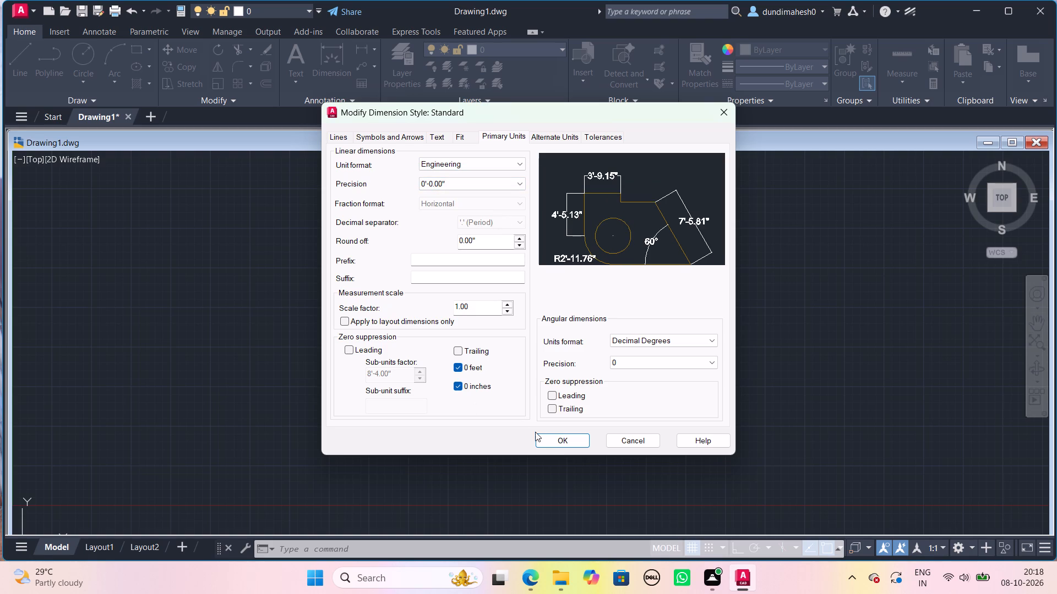
{"action": "left_click", "coordinate": [557, 430]}
{"action": "left_click", "coordinate": [566, 438]}
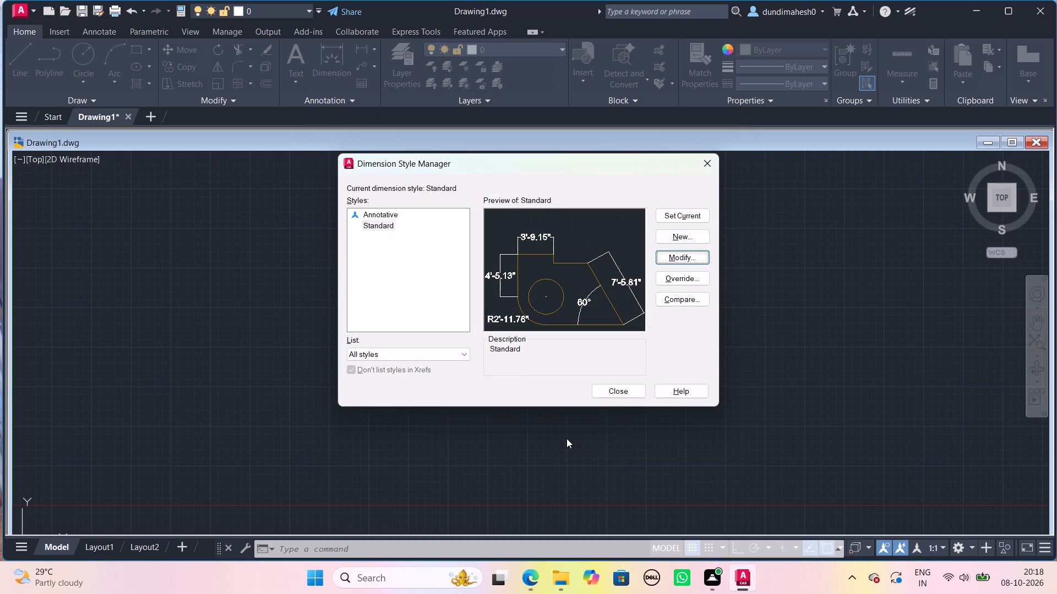
{"action": "left_click", "coordinate": [690, 213]}
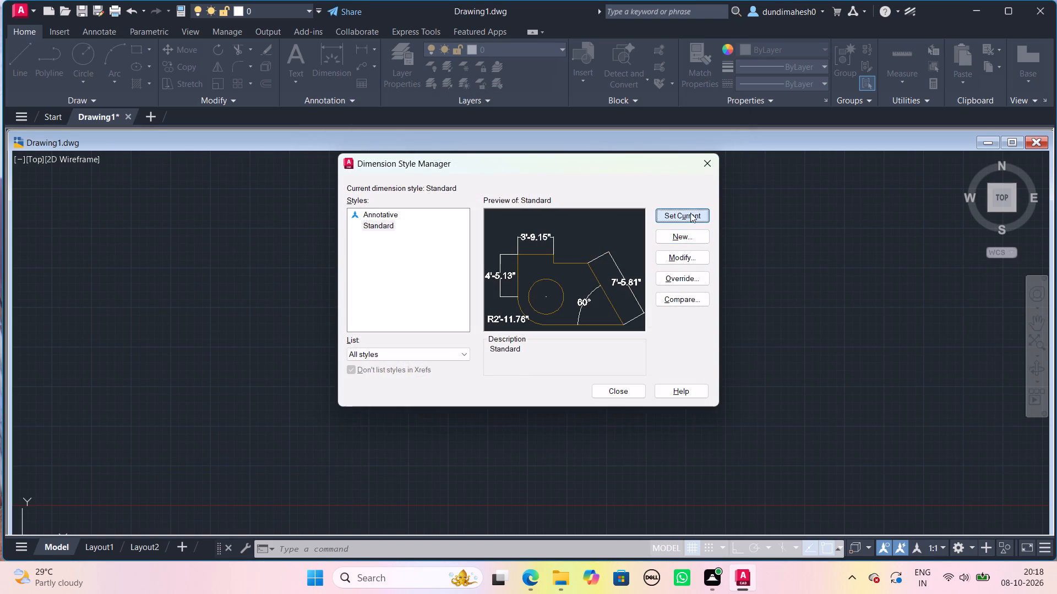
{"action": "left_click", "coordinate": [620, 392]}
Draw a rectangle by dimensions, 30' long and 40' wide, extending up and to the left from its first corner.
{"action": "type", "text": "rec"}
{"action": "key", "text": "Return"}
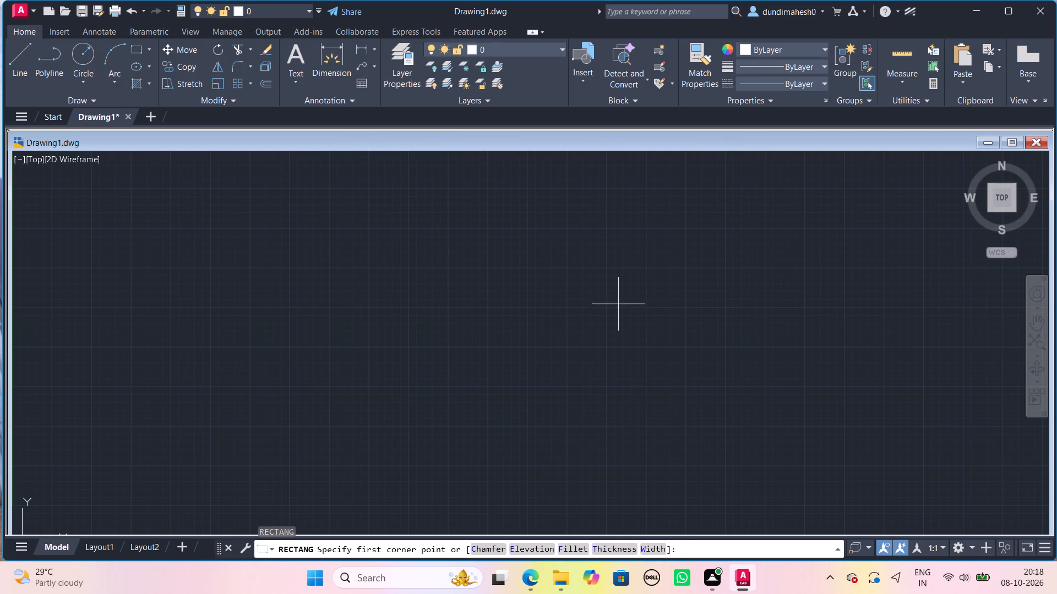
{"action": "key", "text": "d"}
{"action": "key", "text": "Return"}
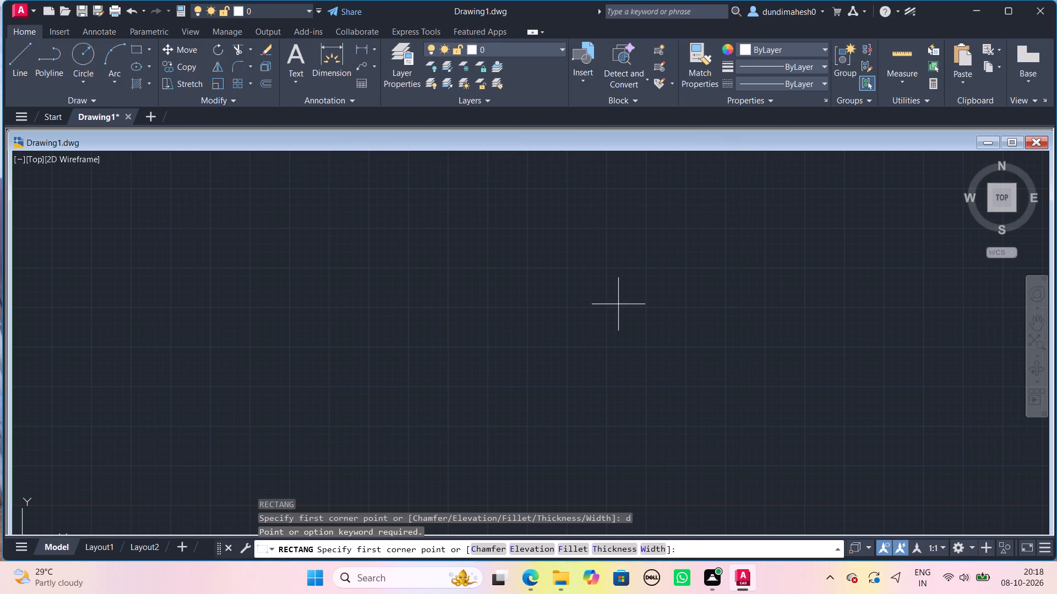
{"action": "key", "text": "d"}
{"action": "key", "text": "Return"}
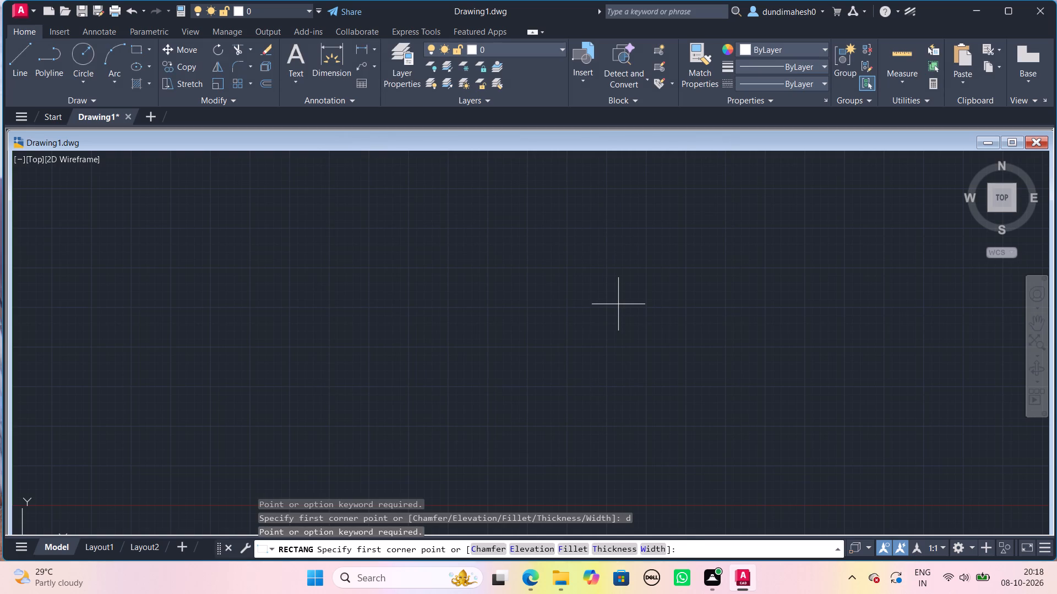
{"action": "left_click", "coordinate": [596, 334]}
{"action": "key", "text": "d"}
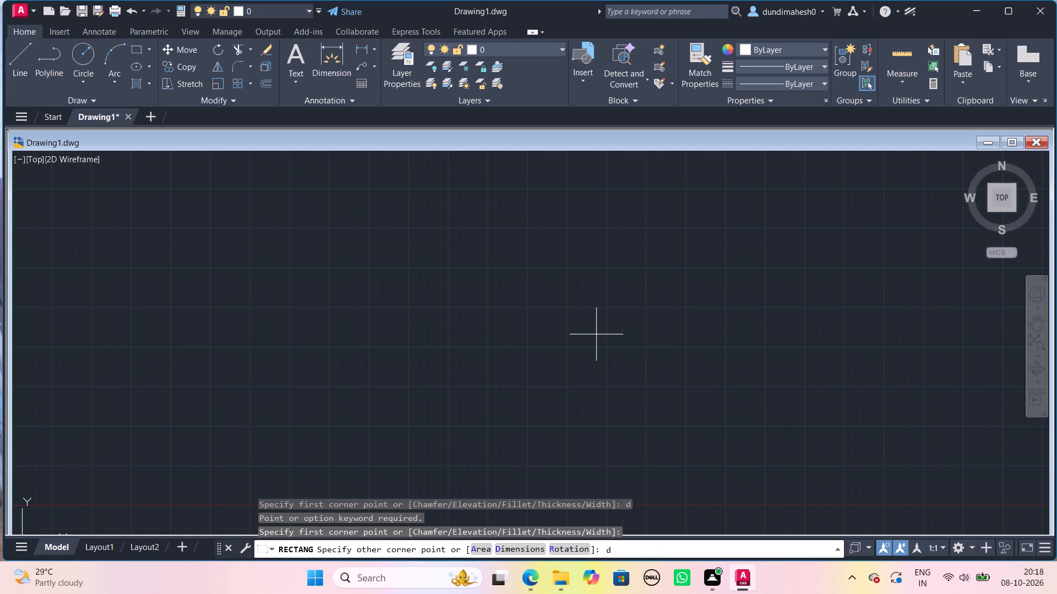
{"action": "key", "text": "Return"}
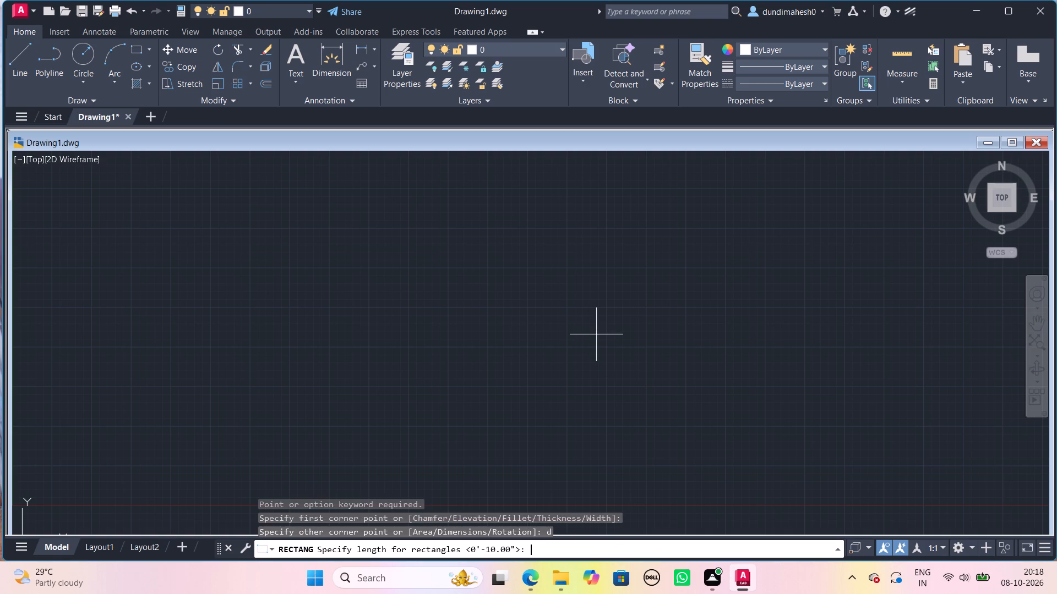
{"action": "type", "text": "30"}
{"action": "key", "text": "apostrophe"}
{"action": "key", "text": "Return"}
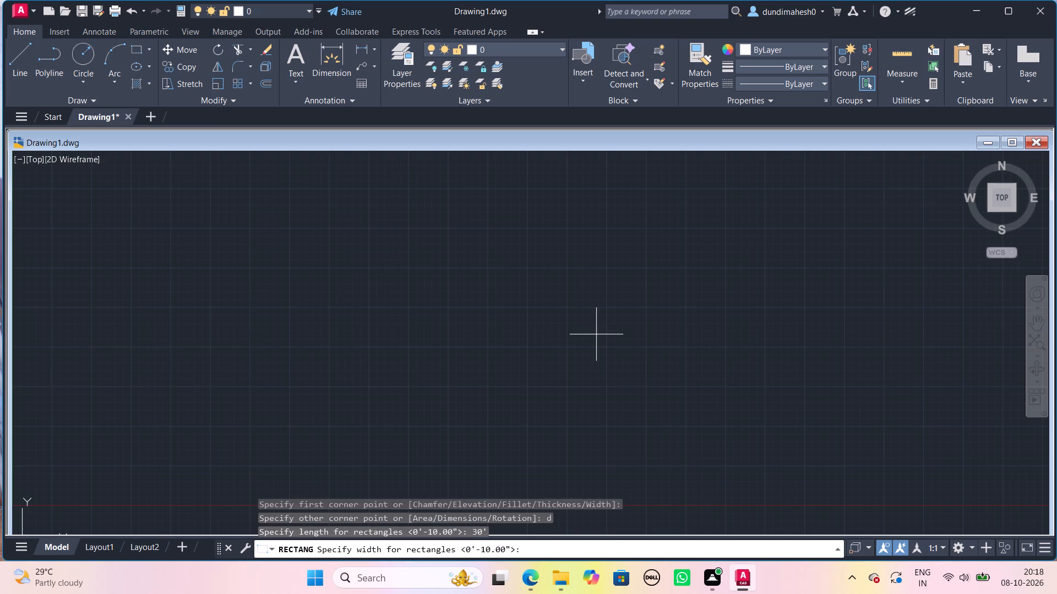
{"action": "type", "text": "40'"}
{"action": "key", "text": "Return"}
{"action": "scroll", "coordinate": [596, 334], "scroll_direction": "down", "scroll_amount": 3}
{"action": "left_click", "coordinate": [579, 313]}
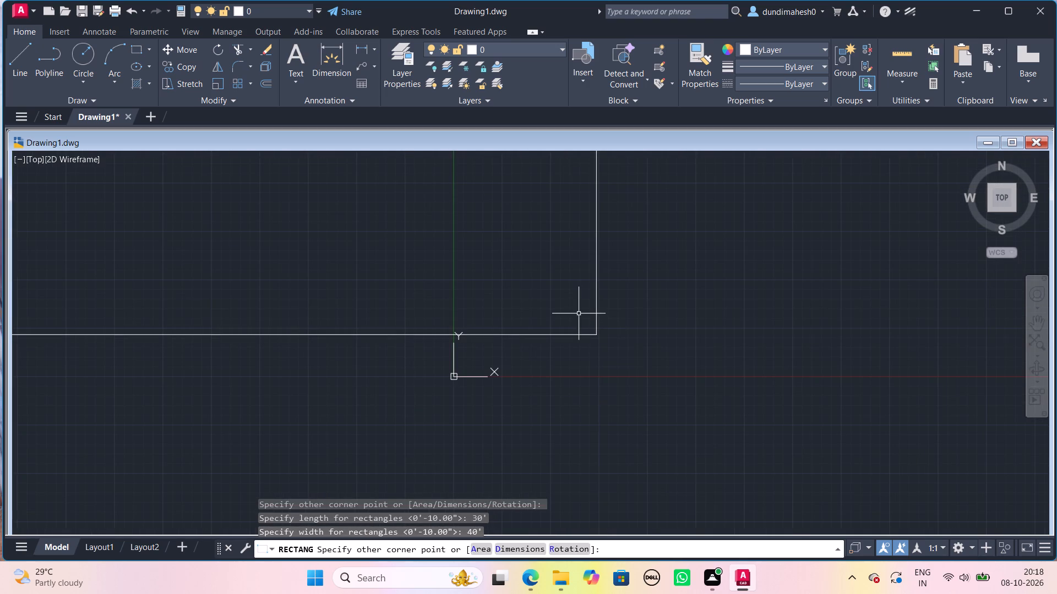
{"action": "scroll", "coordinate": [579, 313], "scroll_direction": "down", "scroll_amount": 7}
{"action": "scroll", "coordinate": [552, 301], "scroll_direction": "up", "scroll_amount": 1}
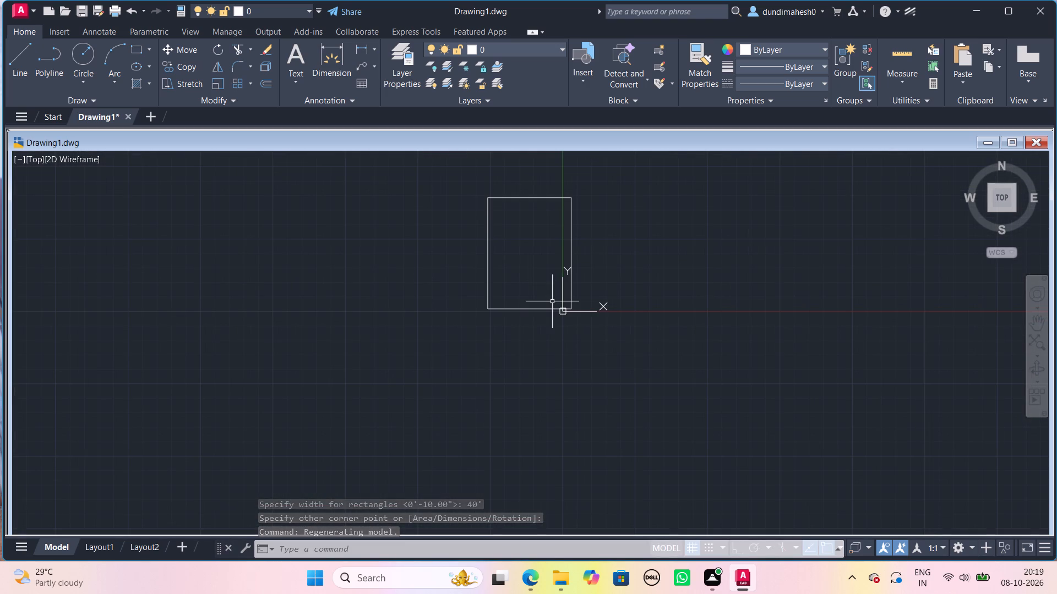
Move the rectangle by its lower-left corner to an open area below and to the left of the drawing origin.
{"action": "type", "text": "move"}
{"action": "key", "text": "Return"}
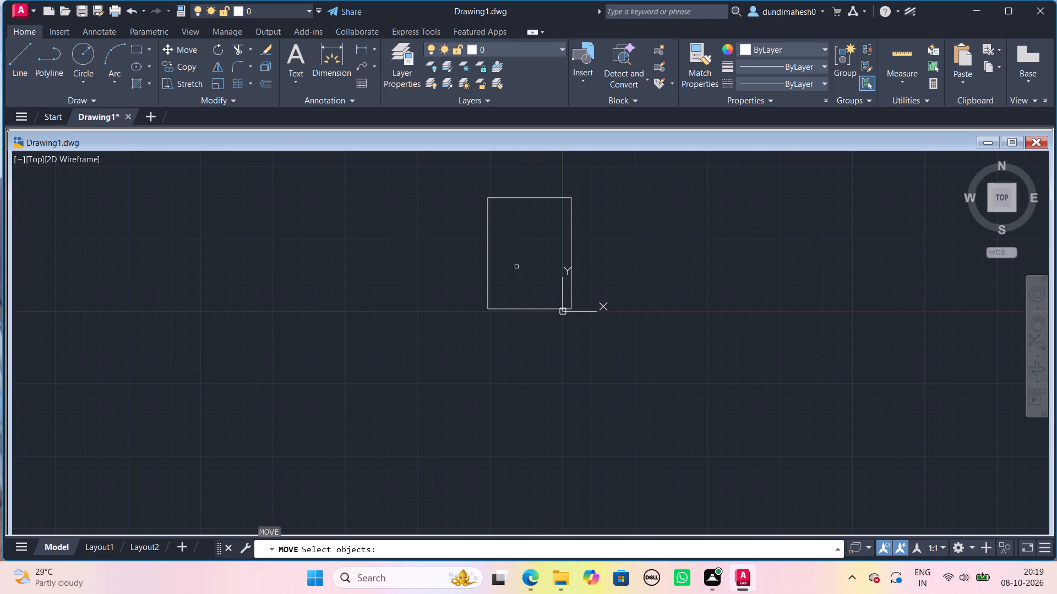
{"action": "left_click", "coordinate": [484, 252]}
{"action": "left_click", "coordinate": [495, 257]}
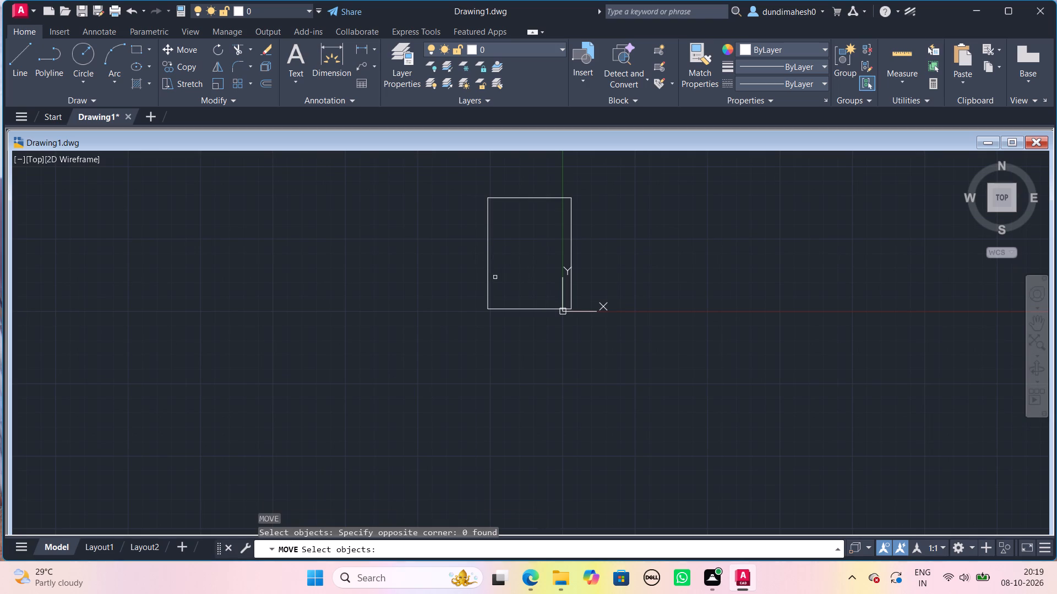
{"action": "left_click", "coordinate": [500, 311]}
{"action": "key", "text": "space"}
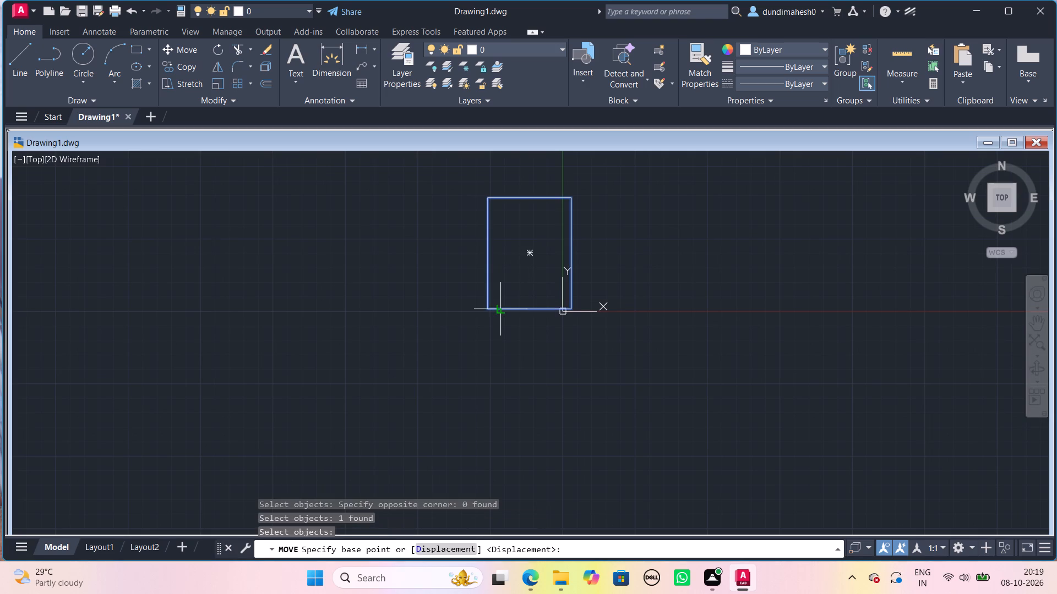
{"action": "left_click", "coordinate": [486, 311]}
{"action": "scroll", "coordinate": [377, 411], "scroll_direction": "down", "scroll_amount": 1}
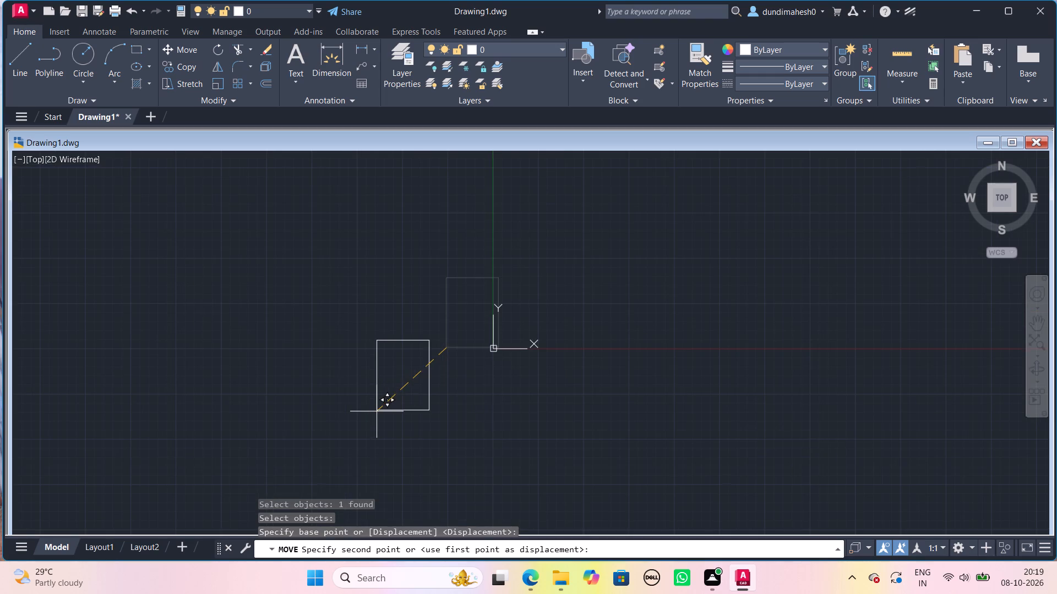
{"action": "middle_click_drag", "start_coordinate": [451, 411], "coordinate": [773, 326]}
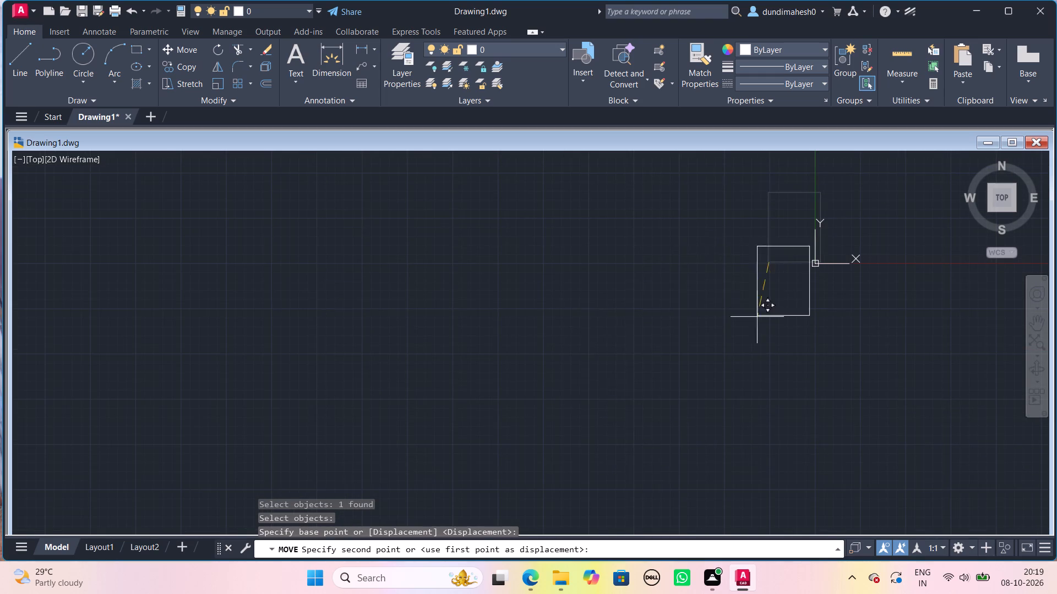
{"action": "left_click", "coordinate": [544, 373]}
Check the lengths of the rectangle's top and left edges with linear dimension previews, without placing the dimensions.
{"action": "scroll", "coordinate": [544, 373], "scroll_direction": "up", "scroll_amount": 3}
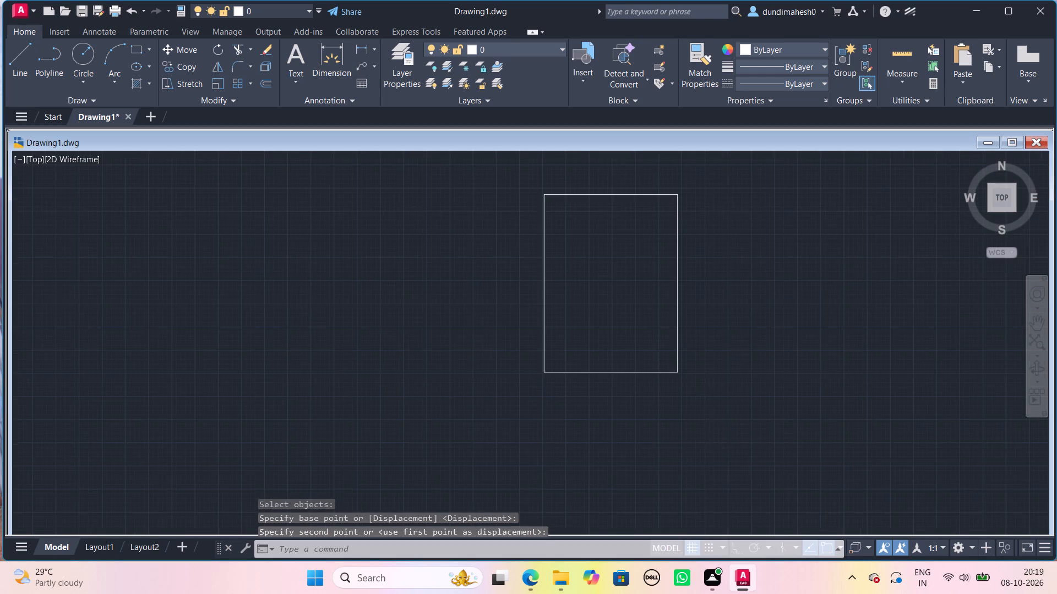
{"action": "scroll", "coordinate": [545, 373], "scroll_direction": "down", "scroll_amount": 2}
{"action": "scroll", "coordinate": [562, 321], "scroll_direction": "up", "scroll_amount": 2}
{"action": "middle_click_drag", "start_coordinate": [562, 321], "coordinate": [551, 375]}
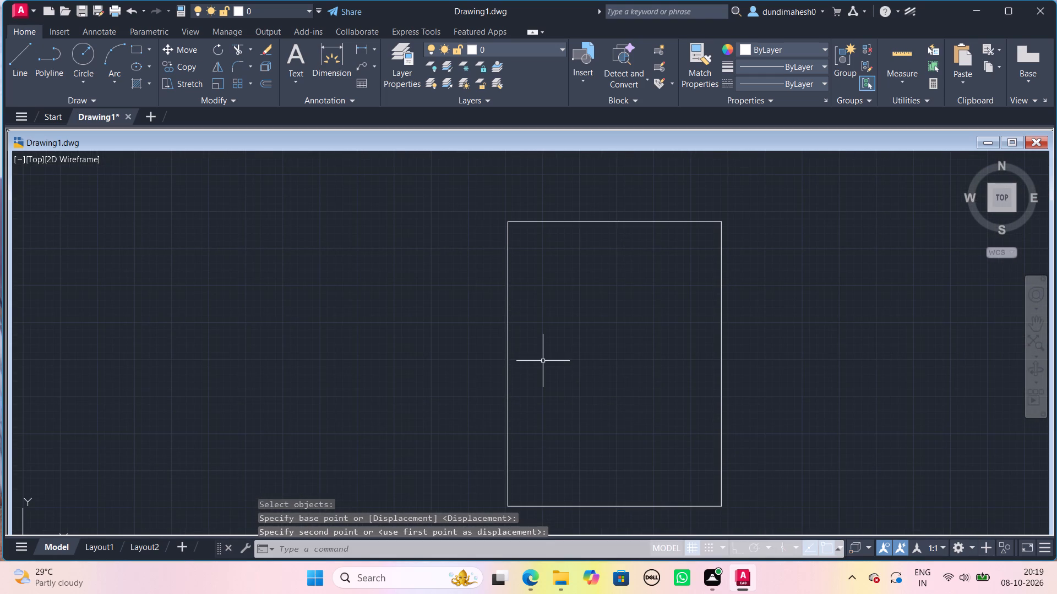
{"action": "left_click", "coordinate": [364, 49]}
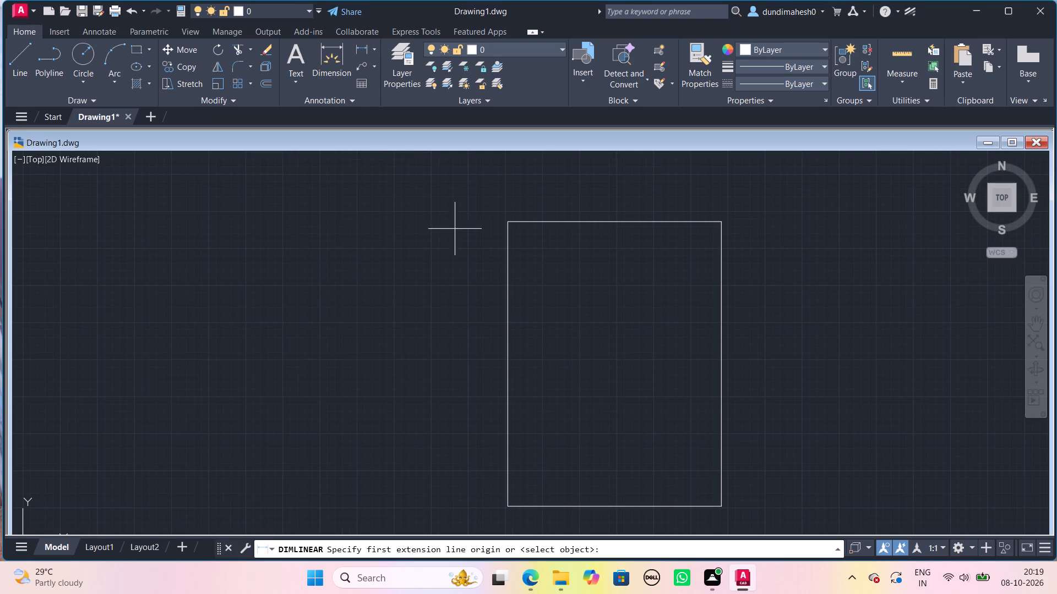
{"action": "left_click", "coordinate": [506, 224]}
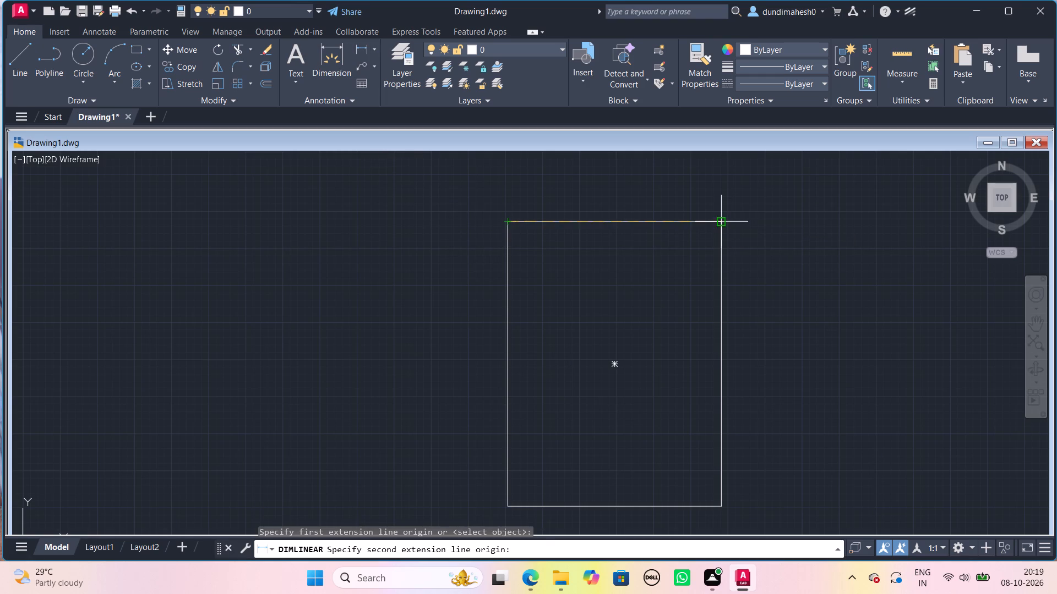
{"action": "left_click", "coordinate": [723, 220]}
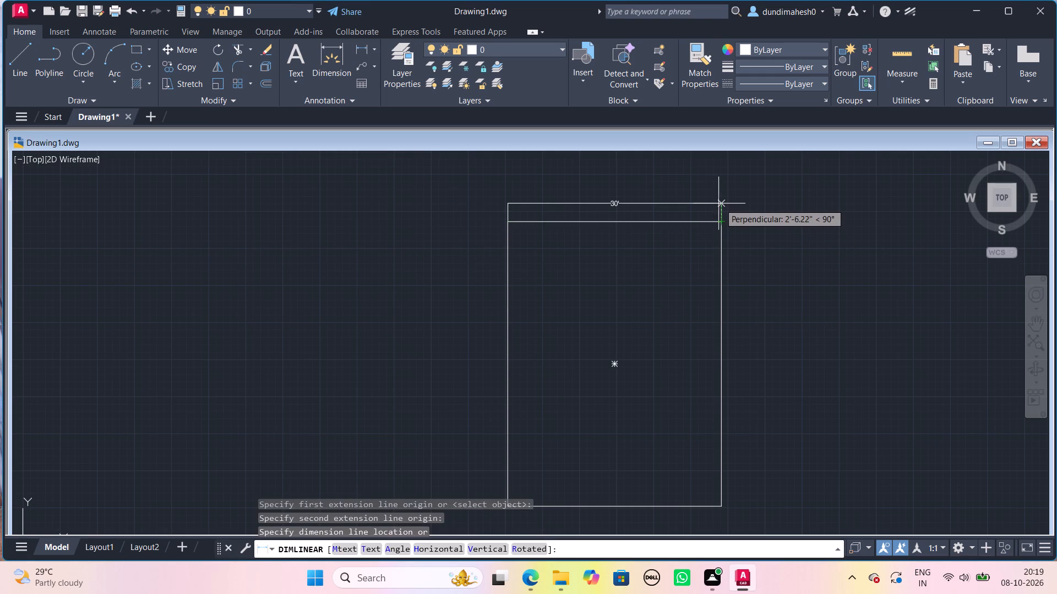
{"action": "key", "text": "Escape"}
{"action": "key", "text": "space"}
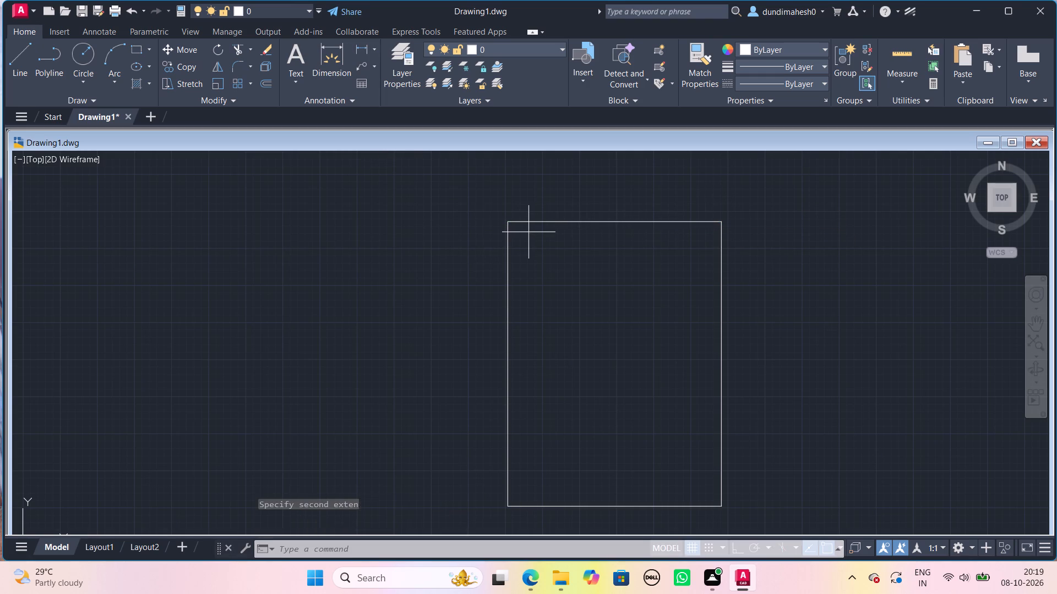
{"action": "left_click", "coordinate": [510, 222]}
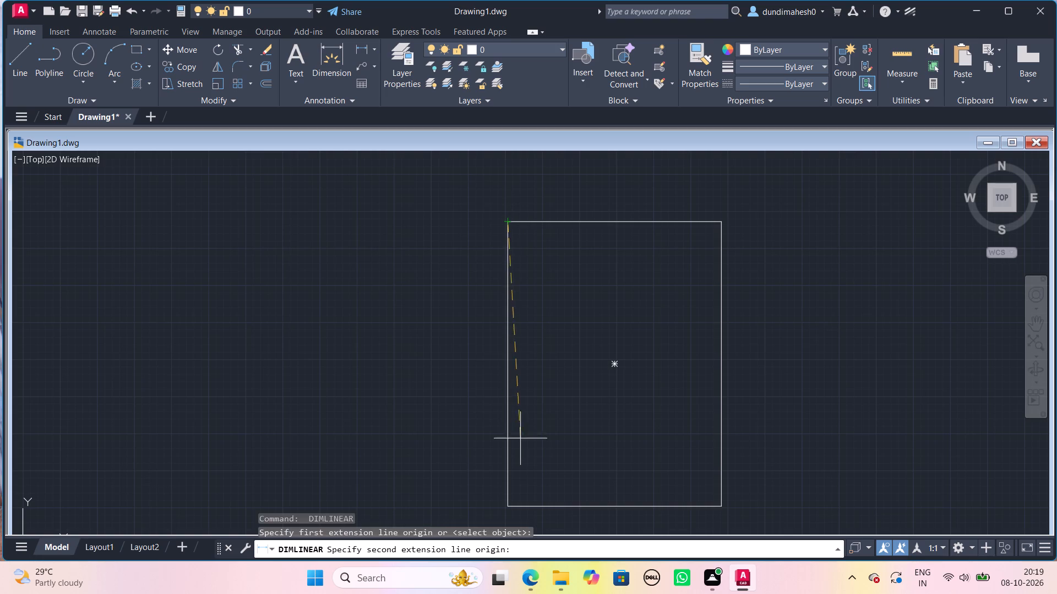
{"action": "left_click", "coordinate": [504, 509]}
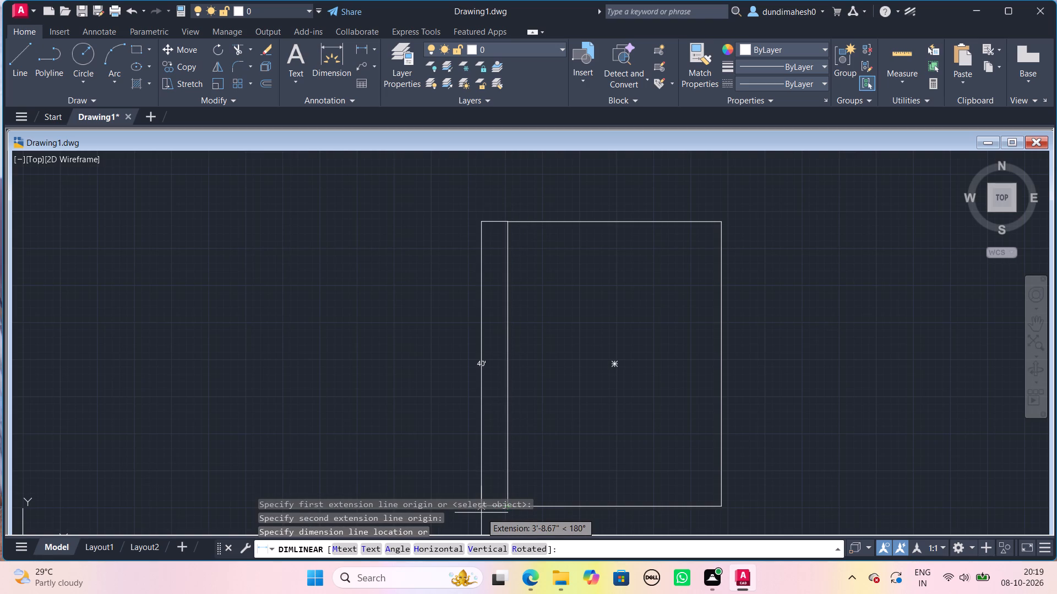
{"action": "key", "text": "Escape"}
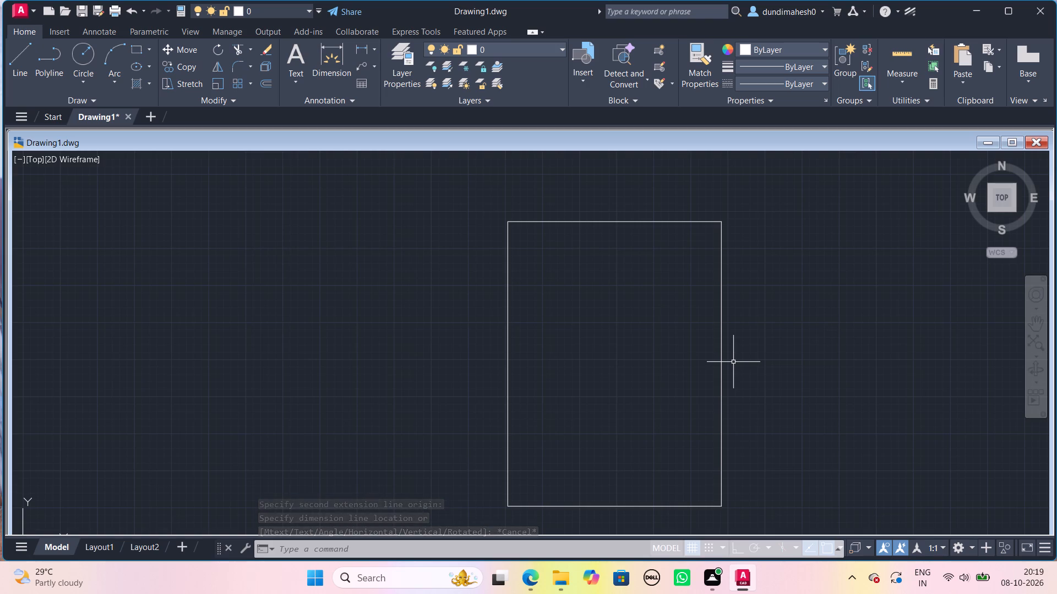
Offset the rectangle 6" to the inside.
{"action": "key", "text": "o"}
{"action": "key", "text": "Return"}
{"action": "type", "text": "6\""}
{"action": "key", "text": "Return"}
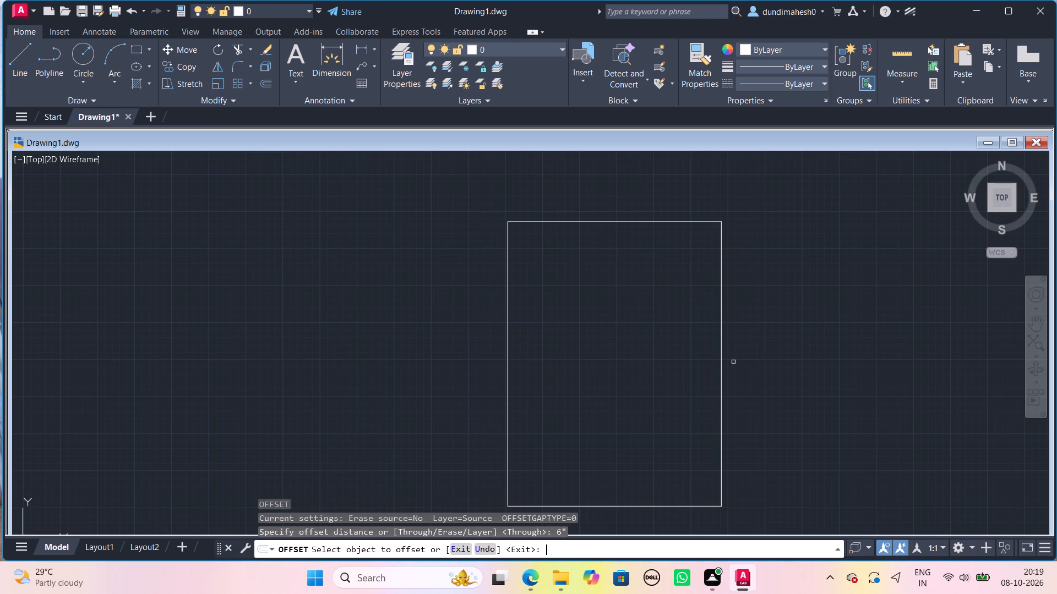
{"action": "left_click_drag", "start_coordinate": [721, 364], "coordinate": [713, 361]}
{"action": "left_click", "coordinate": [700, 355]}
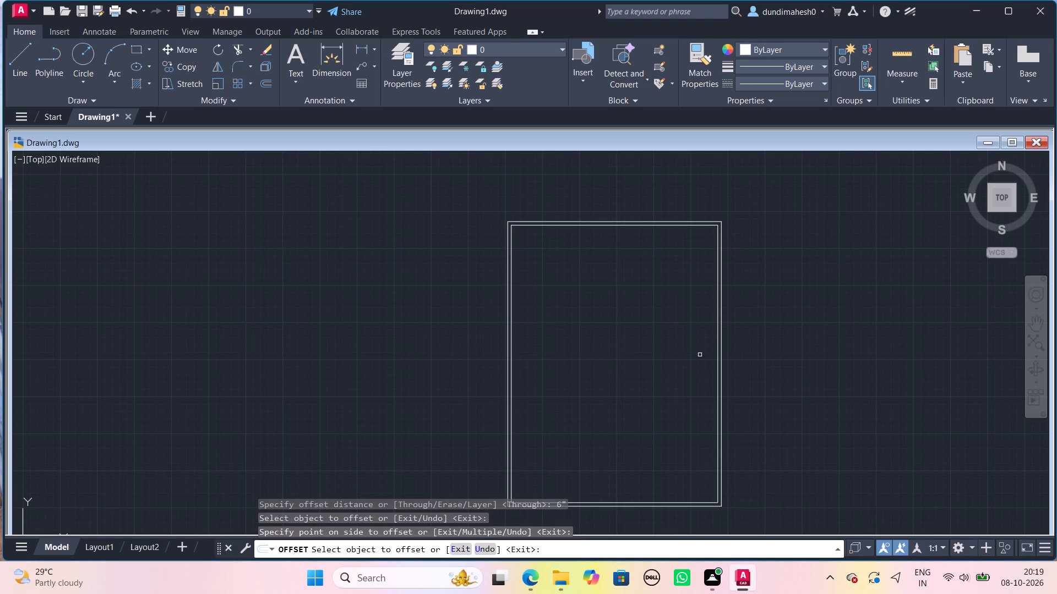
{"action": "key", "text": "Escape"}
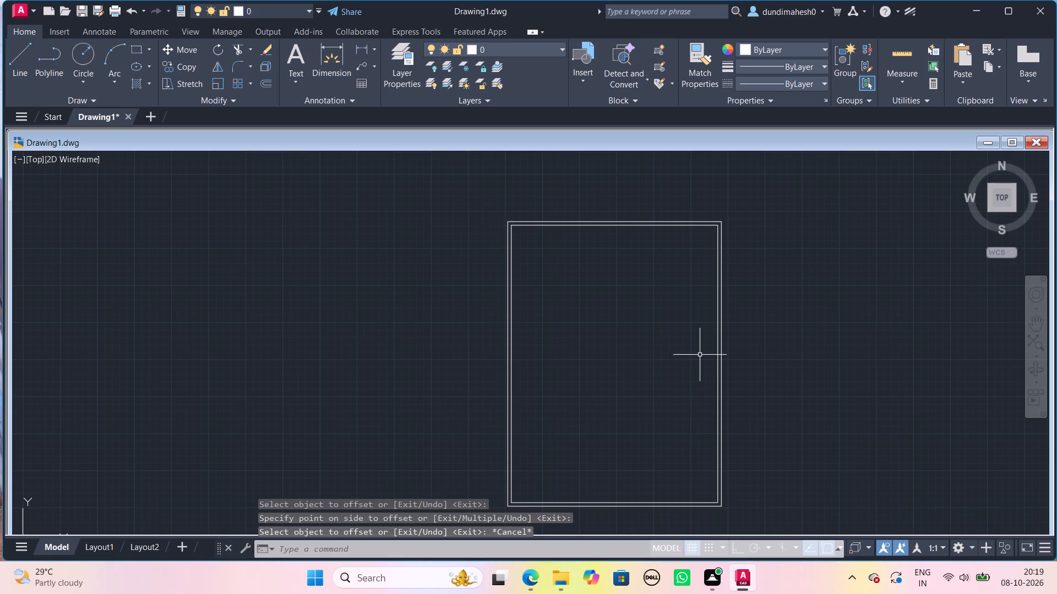
Explode the inner rectangle into separate lines.
{"action": "key", "text": "x"}
{"action": "key", "text": "Return"}
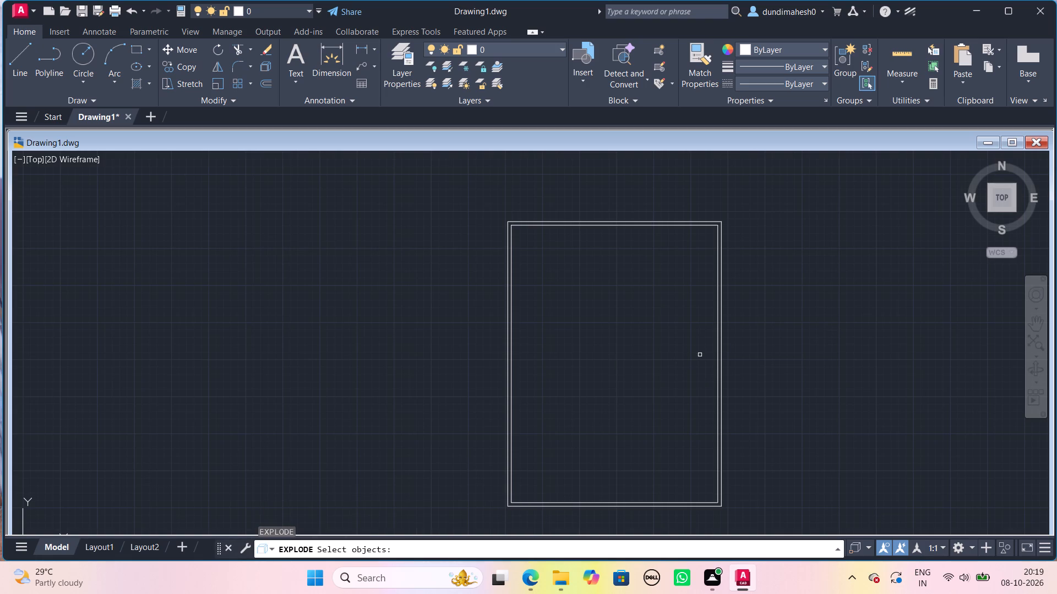
{"action": "scroll", "coordinate": [700, 355], "scroll_direction": "up", "scroll_amount": 2}
{"action": "left_click", "coordinate": [746, 379]}
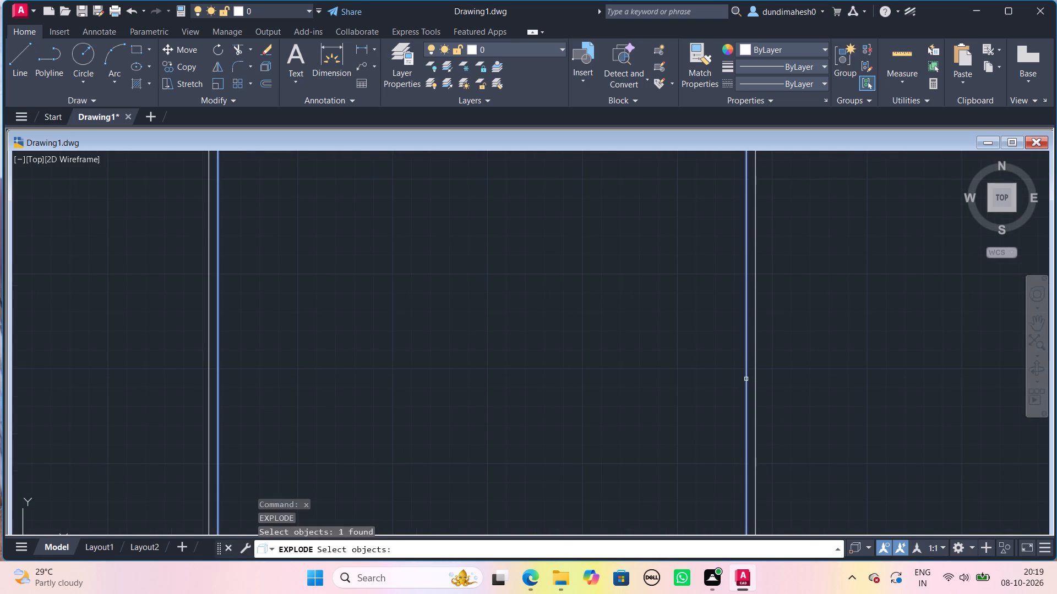
{"action": "key", "text": "space"}
{"action": "scroll", "coordinate": [746, 379], "scroll_direction": "down", "scroll_amount": 2}
{"action": "scroll", "coordinate": [713, 370], "scroll_direction": "up", "scroll_amount": 1}
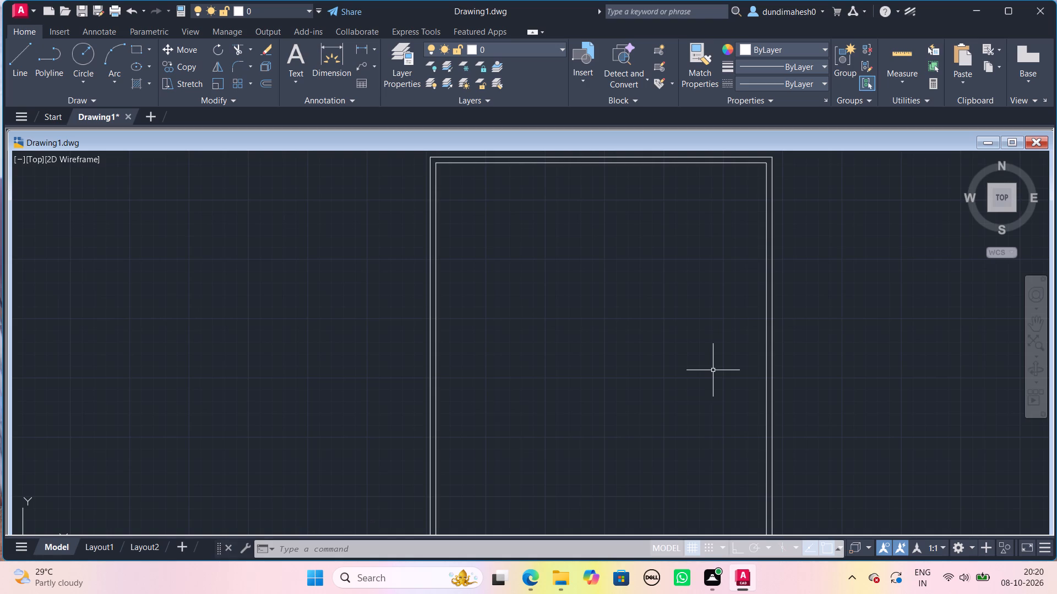
{"action": "key", "text": "space"}
{"action": "key", "text": "Escape"}
Offset the top, right and left lines of the inner rectangle 3'8" toward the inside.
{"action": "key", "text": "o"}
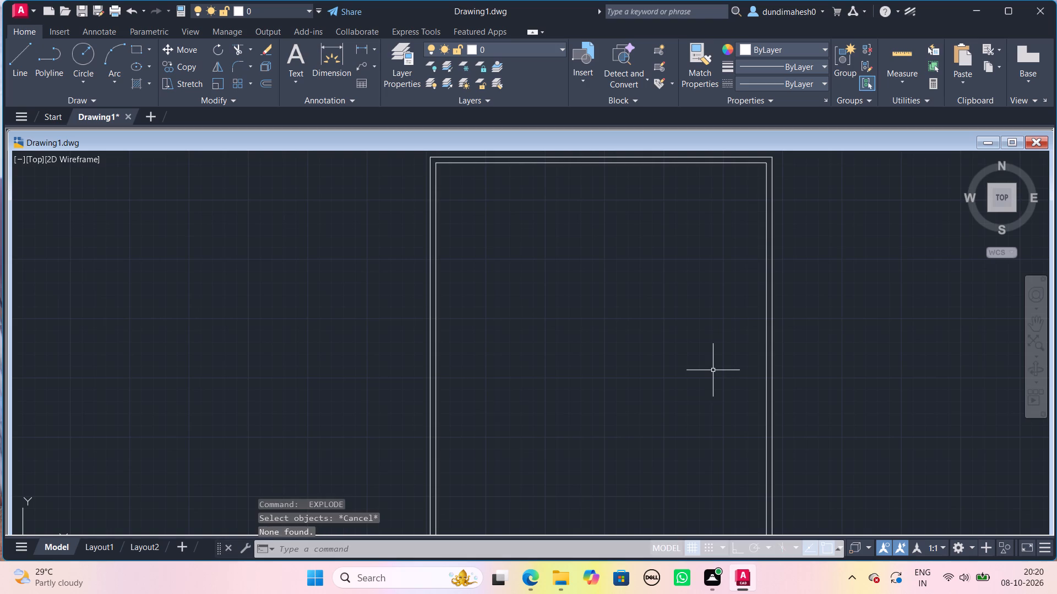
{"action": "key", "text": "Return"}
{"action": "key", "text": "3"}
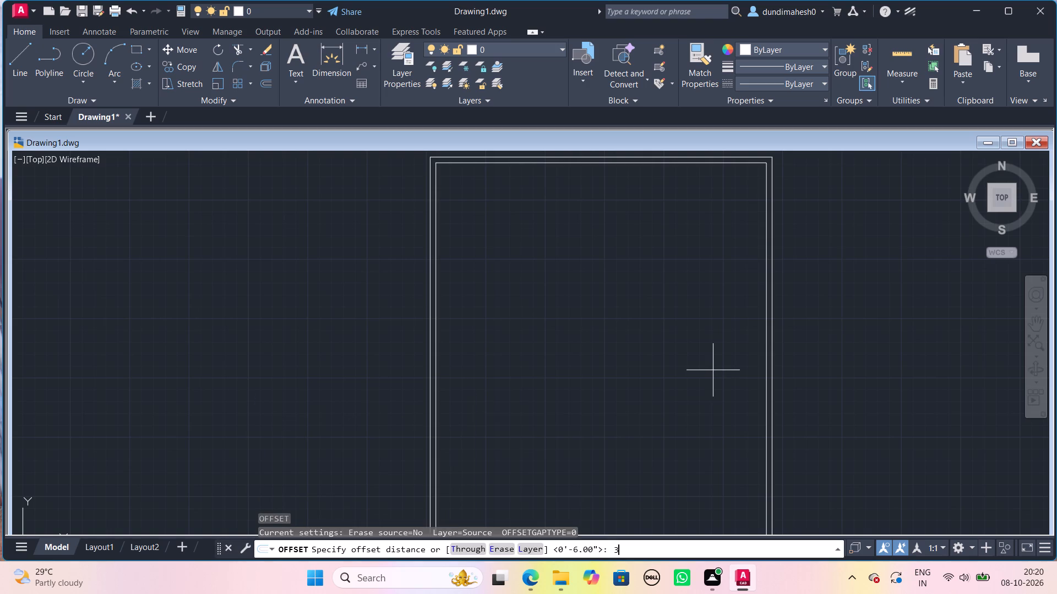
{"action": "key", "text": "apostrophe"}
{"action": "type", "text": "8\""}
{"action": "key", "text": "Return"}
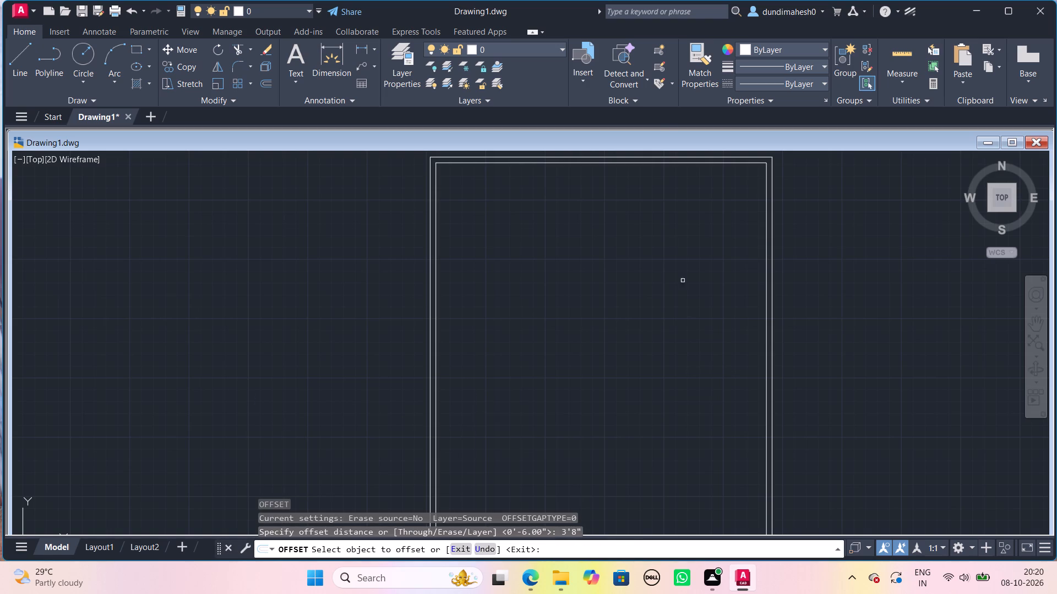
{"action": "left_click", "coordinate": [660, 161]}
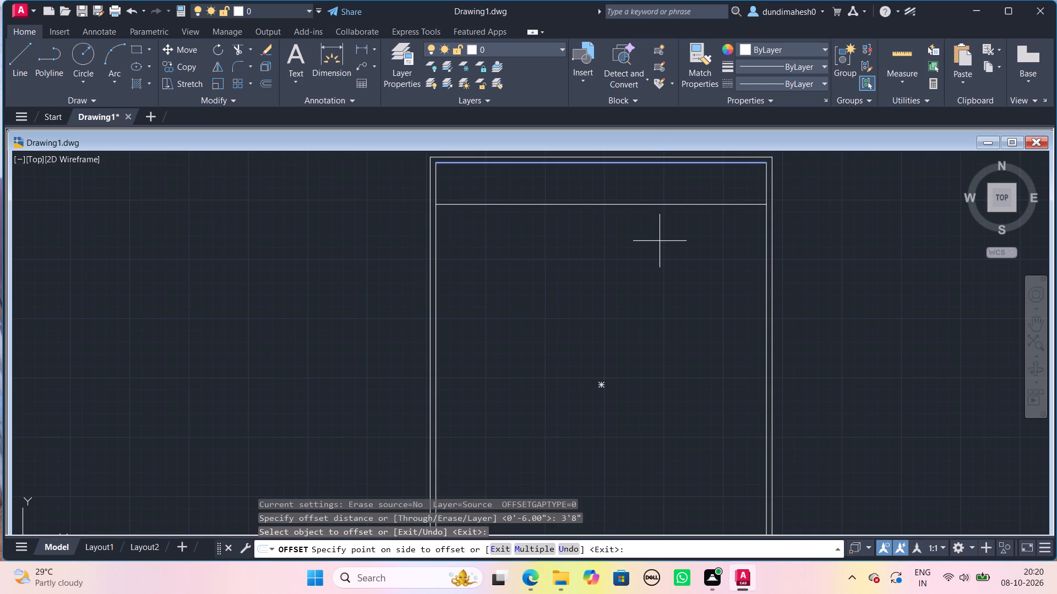
{"action": "left_click", "coordinate": [660, 241]}
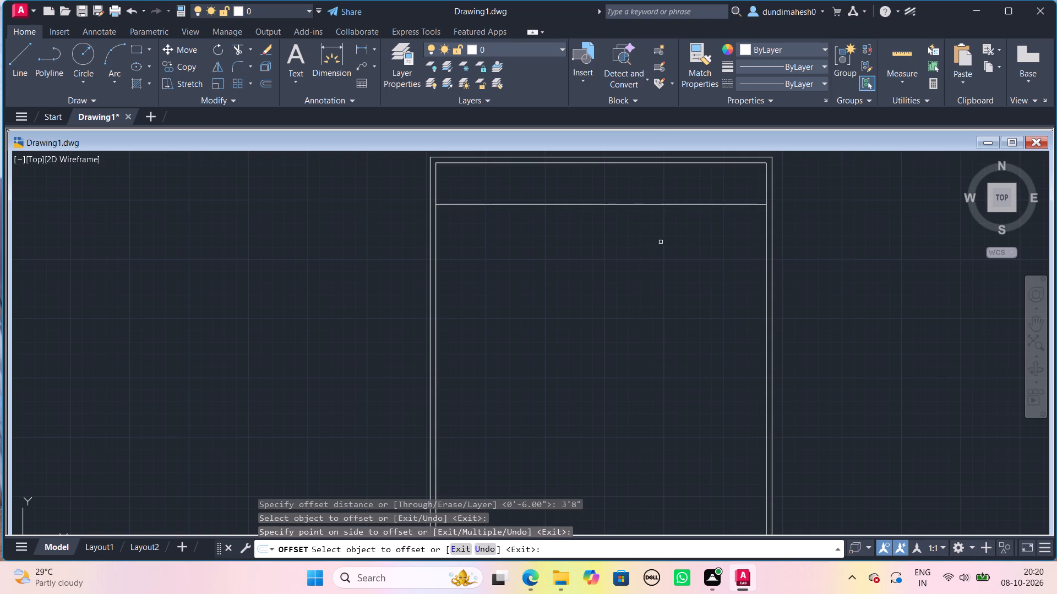
{"action": "left_click_drag", "start_coordinate": [768, 276], "coordinate": [759, 276]}
{"action": "left_click", "coordinate": [701, 276]}
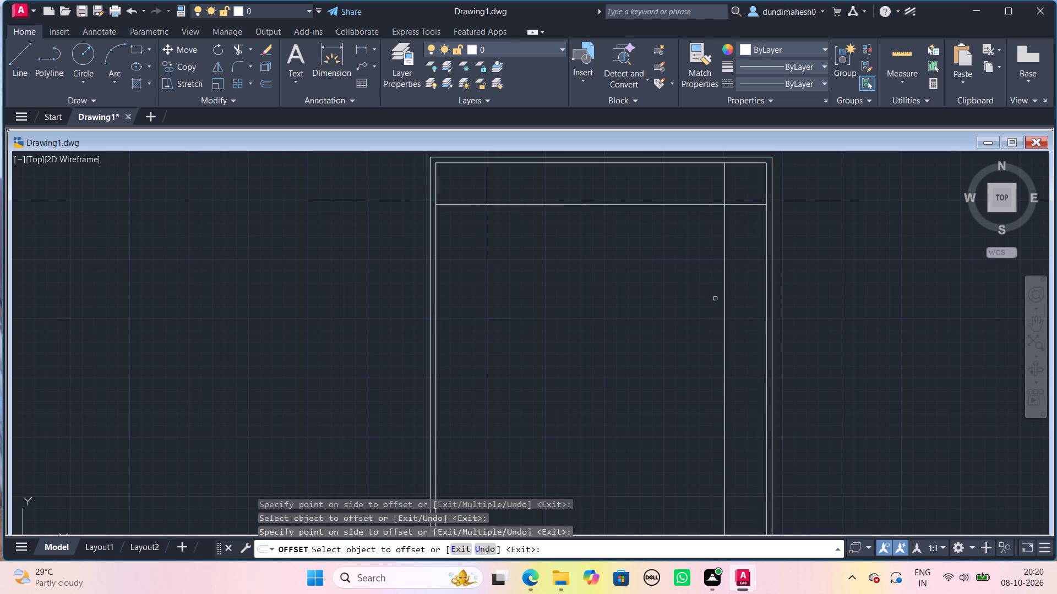
{"action": "left_click", "coordinate": [434, 319]}
{"action": "left_click", "coordinate": [461, 328]}
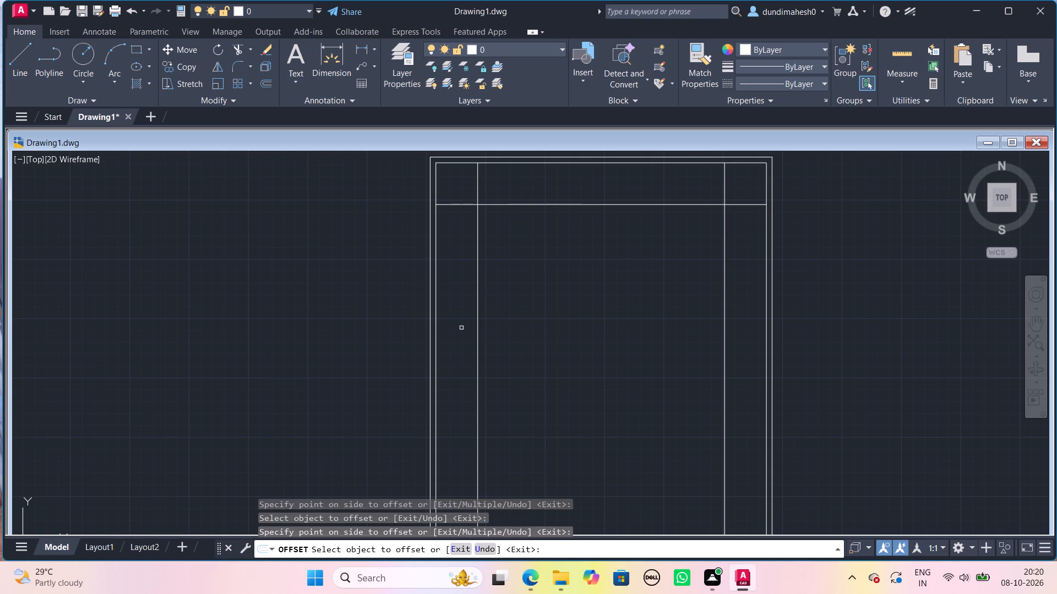
Offset the bottom line of the inner rectangle inward by the same 3'8" distance.
{"action": "scroll", "coordinate": [461, 328], "scroll_direction": "down", "scroll_amount": 1}
{"action": "scroll", "coordinate": [547, 471], "scroll_direction": "down", "scroll_amount": 1}
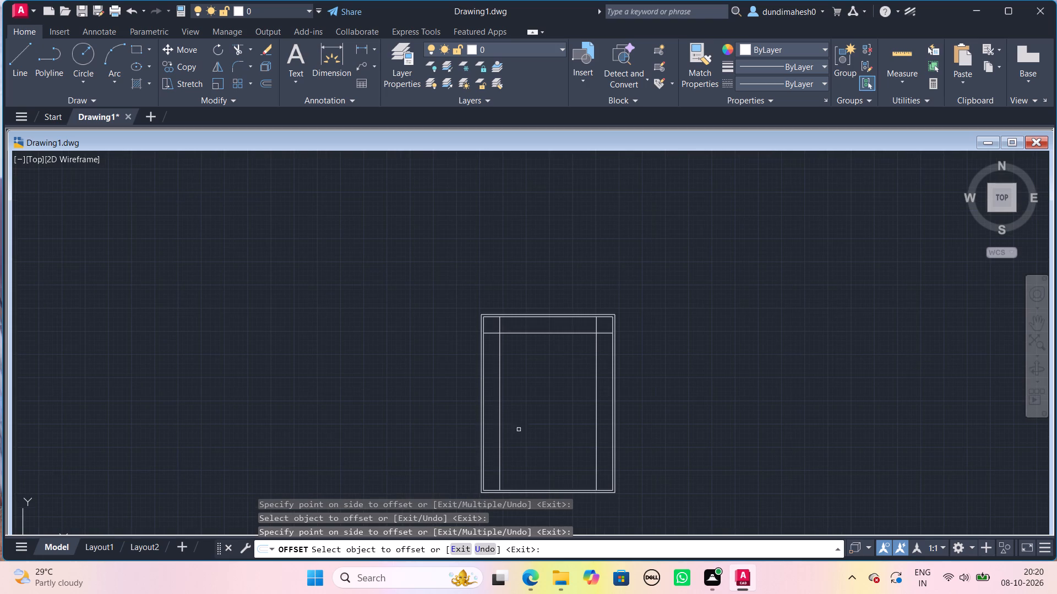
{"action": "middle_click_drag", "start_coordinate": [527, 455], "coordinate": [466, 332]}
{"action": "scroll", "coordinate": [467, 333], "scroll_direction": "up", "scroll_amount": 2}
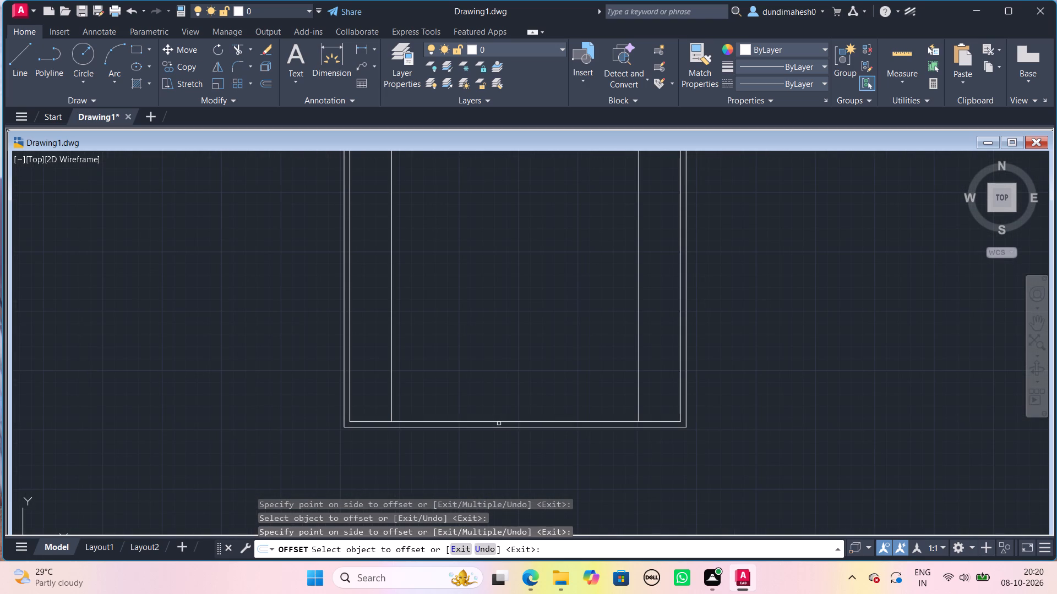
{"action": "left_click", "coordinate": [499, 422]}
{"action": "left_click", "coordinate": [494, 400]}
{"action": "scroll", "coordinate": [494, 400], "scroll_direction": "down", "scroll_amount": 1}
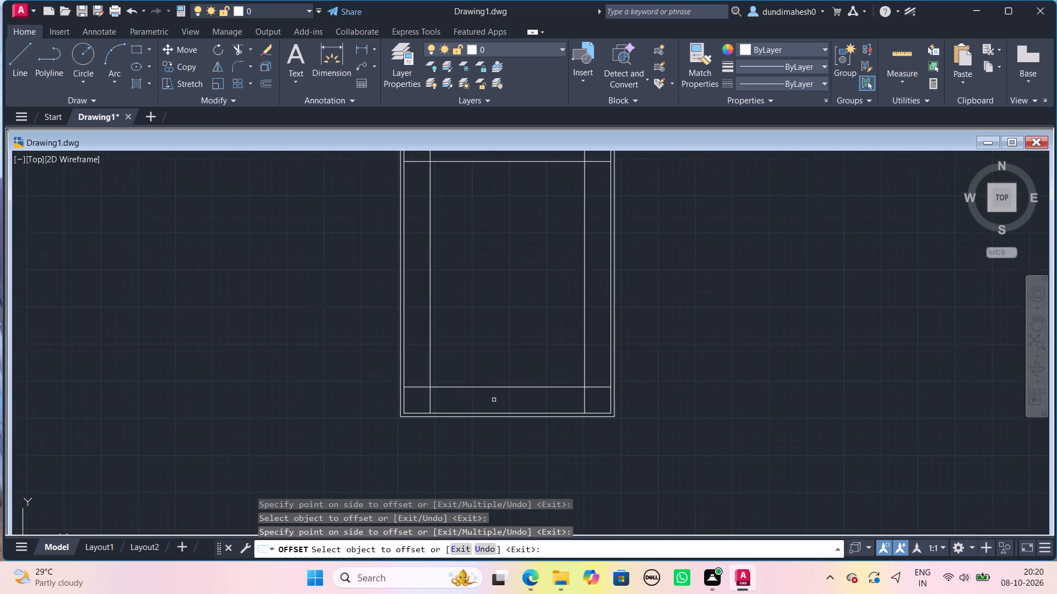
{"action": "scroll", "coordinate": [494, 400], "scroll_direction": "down", "scroll_amount": 1}
{"action": "key", "text": "Escape"}
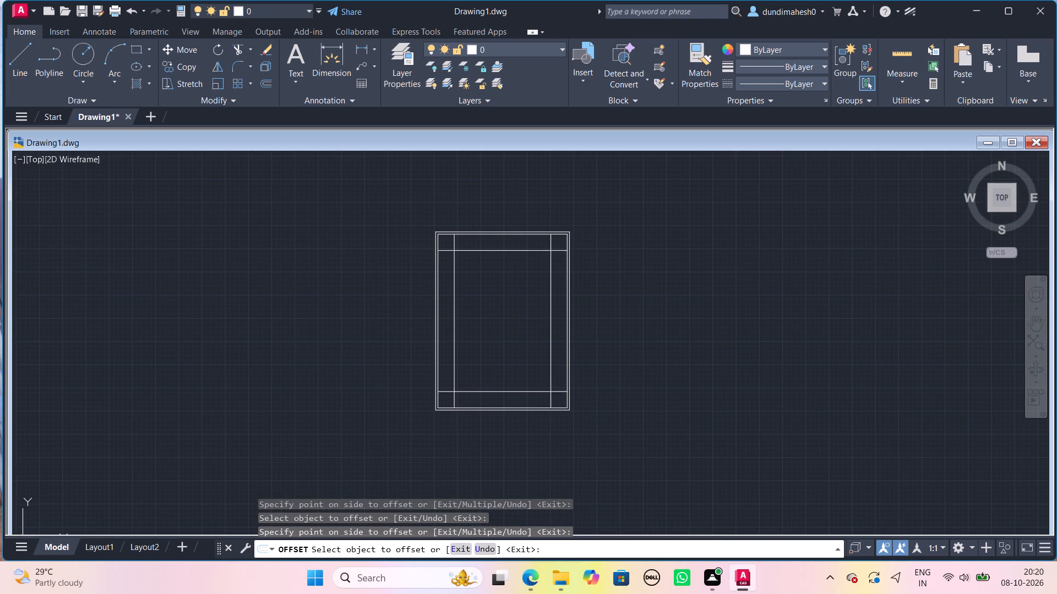
Offset the top, right, bottom and left setback lines 9" toward the inside to form the wall thickness.
{"action": "key", "text": "space"}
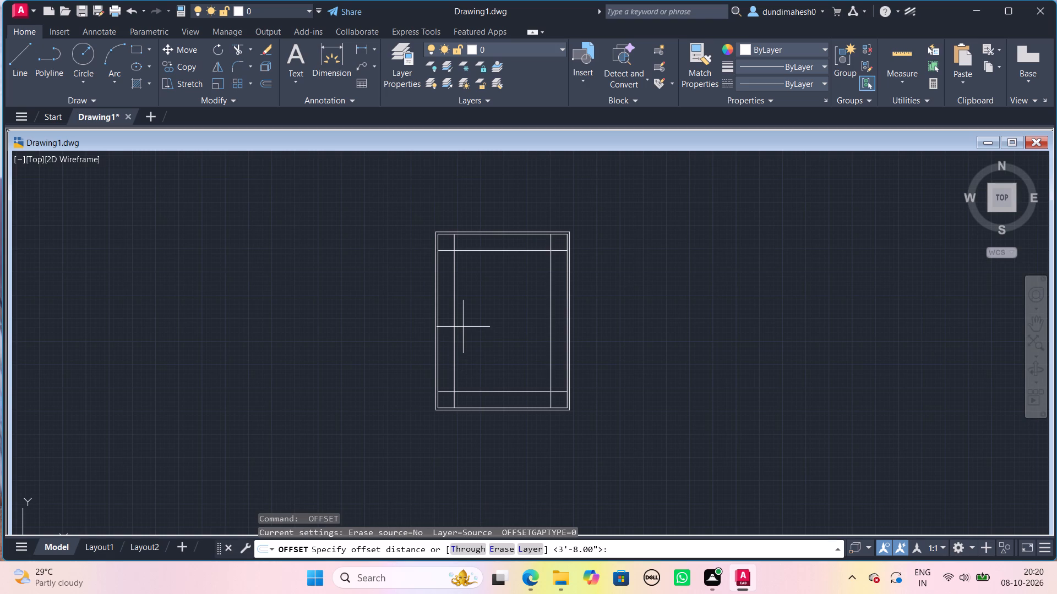
{"action": "key", "text": "6"}
{"action": "key", "text": "6"}
{"action": "key", "text": "BackSpace"}
{"action": "key", "text": "BackSpace"}
{"action": "type", "text": "9\""}
{"action": "key", "text": "Return"}
{"action": "scroll", "coordinate": [463, 327], "scroll_direction": "up", "scroll_amount": 1}
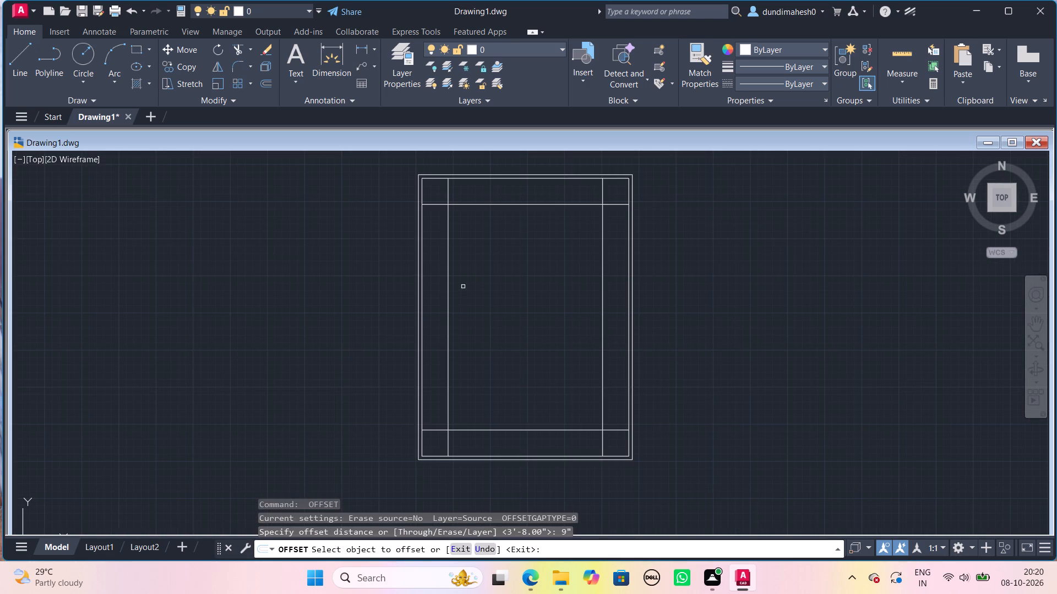
{"action": "left_click", "coordinate": [500, 205]}
{"action": "left_click", "coordinate": [502, 248]}
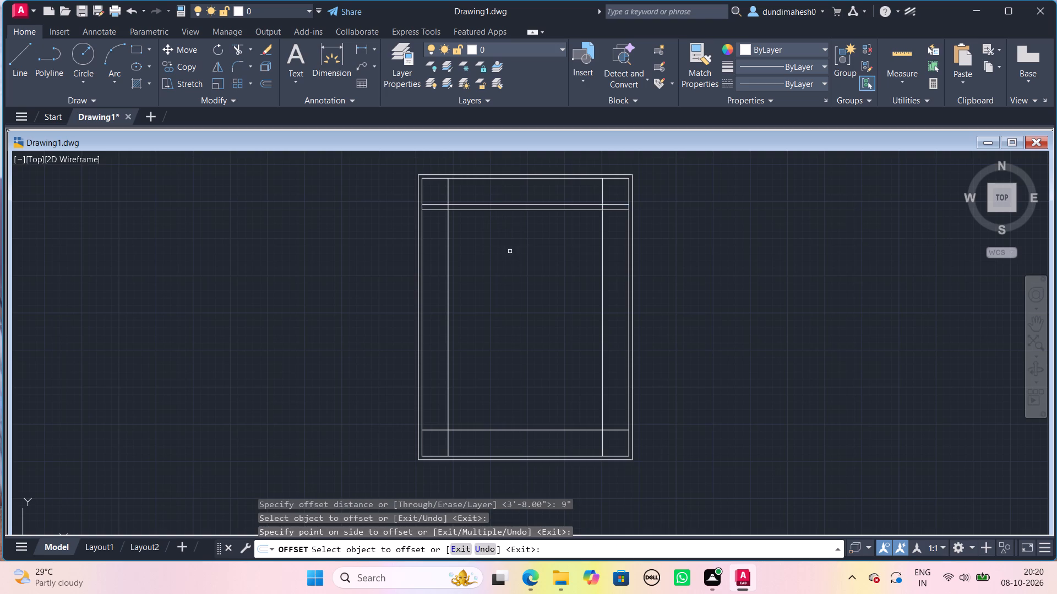
{"action": "left_click", "coordinate": [602, 296]}
{"action": "left_click", "coordinate": [538, 302]}
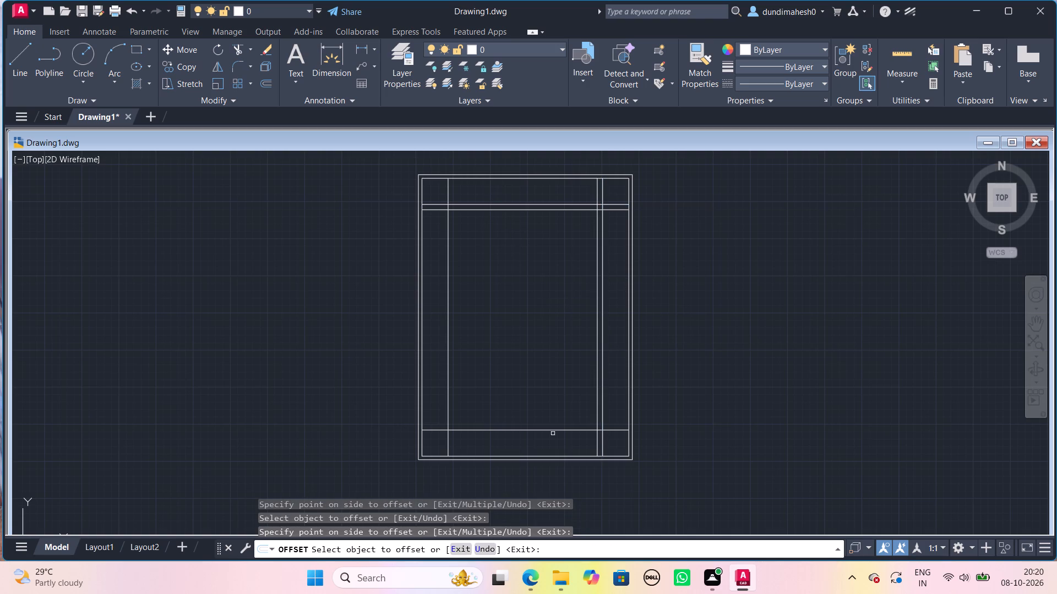
{"action": "left_click", "coordinate": [545, 431]}
{"action": "left_click", "coordinate": [540, 404]}
{"action": "left_click", "coordinate": [449, 380]}
{"action": "left_click", "coordinate": [516, 392]}
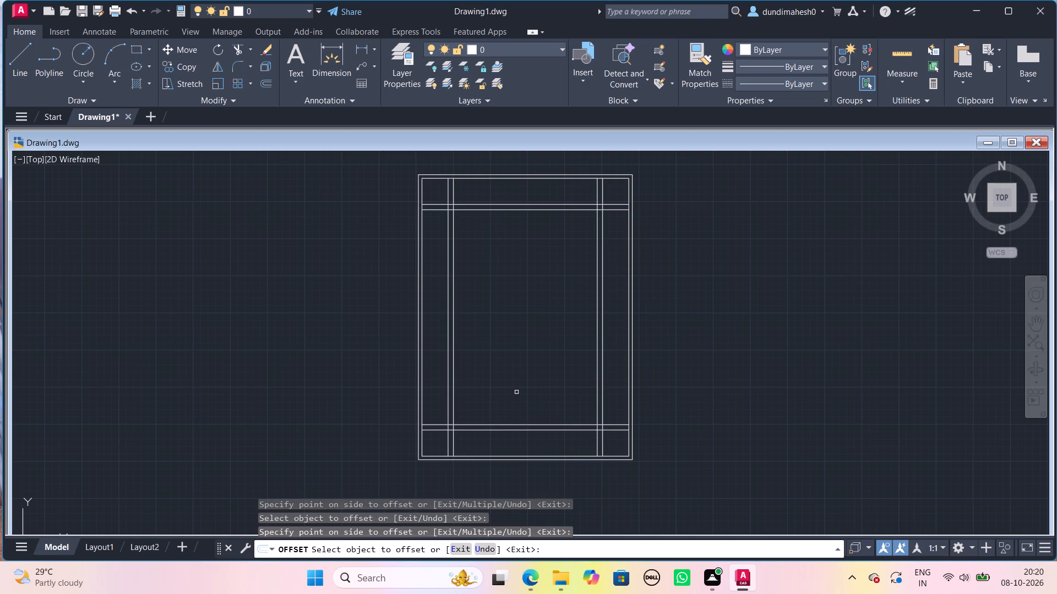
{"action": "key", "text": "space"}
Trim the ends of the wall lines that extend past the wall outline at its upper-left and lower-left corners.
{"action": "type", "text": "tr"}
{"action": "type", "text": "im"}
{"action": "key", "text": "Return"}
{"action": "key", "text": "Return"}
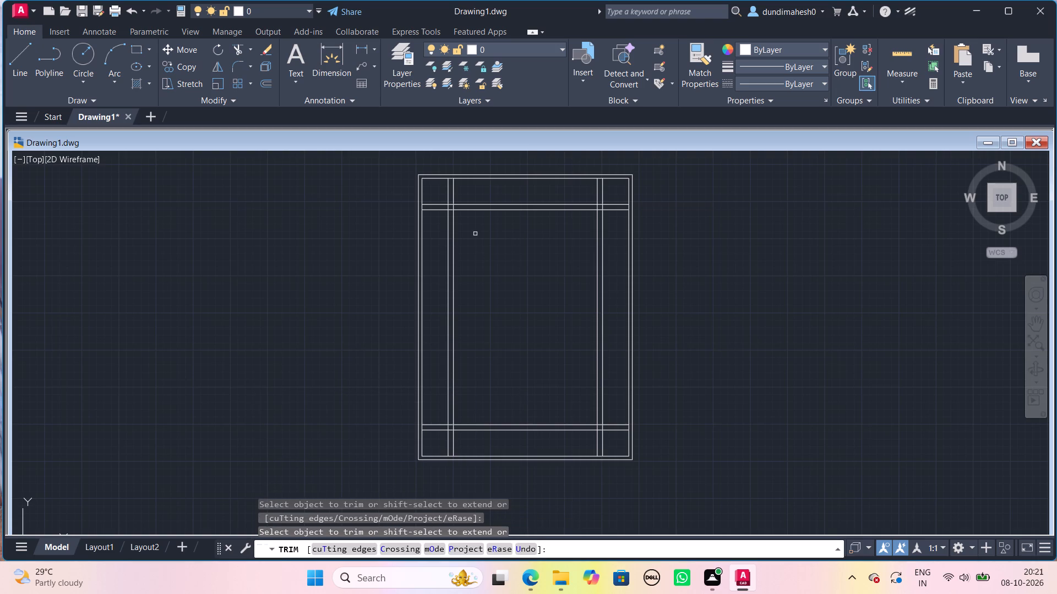
{"action": "left_click", "coordinate": [465, 200]}
{"action": "left_click", "coordinate": [426, 199]}
{"action": "left_click", "coordinate": [429, 199]}
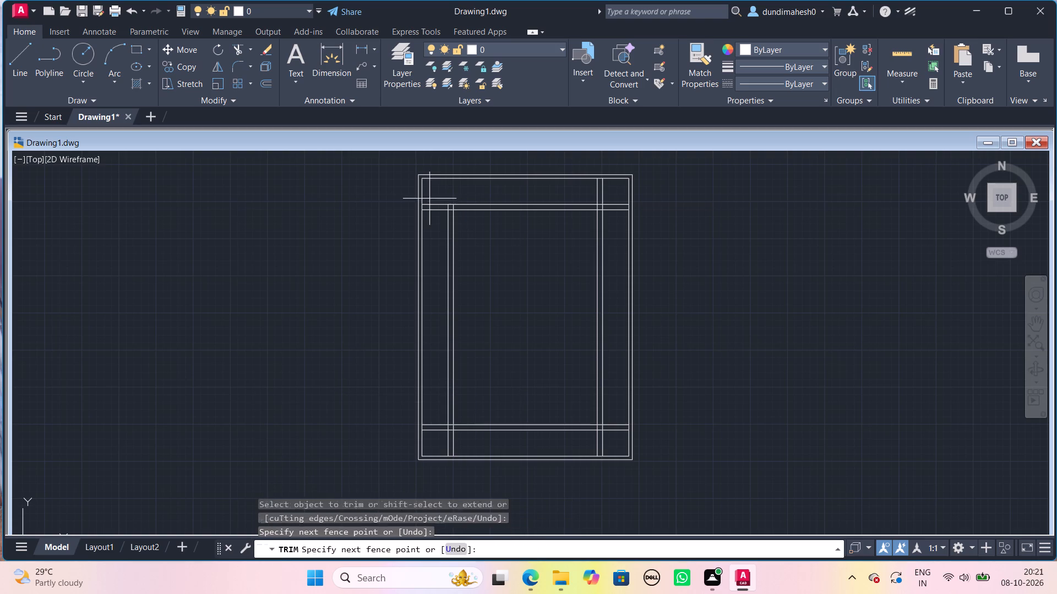
{"action": "left_click", "coordinate": [438, 240]}
{"action": "left_click", "coordinate": [436, 448]}
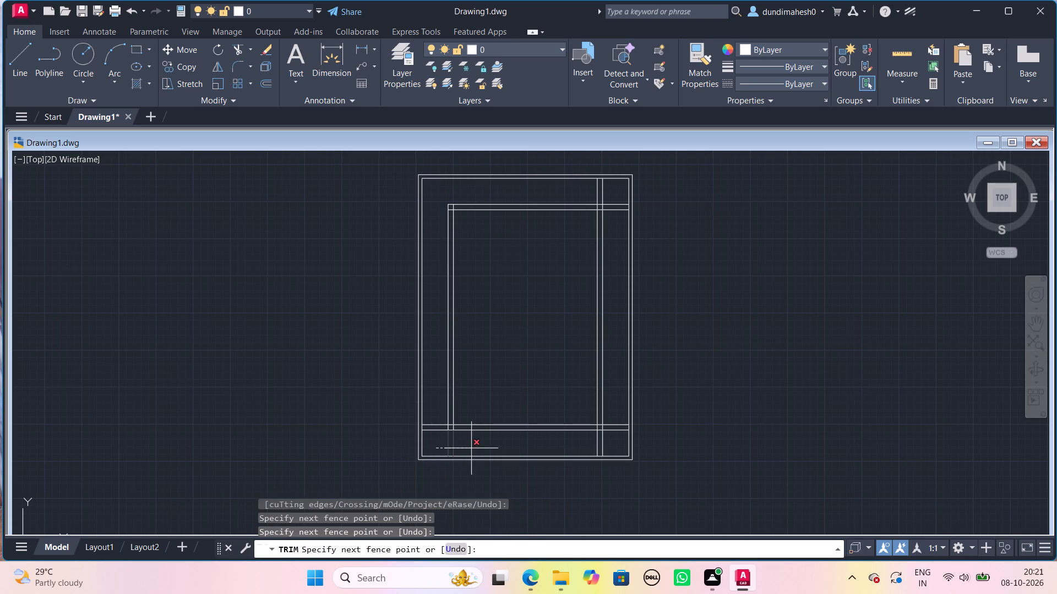
{"action": "left_click", "coordinate": [471, 448]}
{"action": "left_click", "coordinate": [440, 436]}
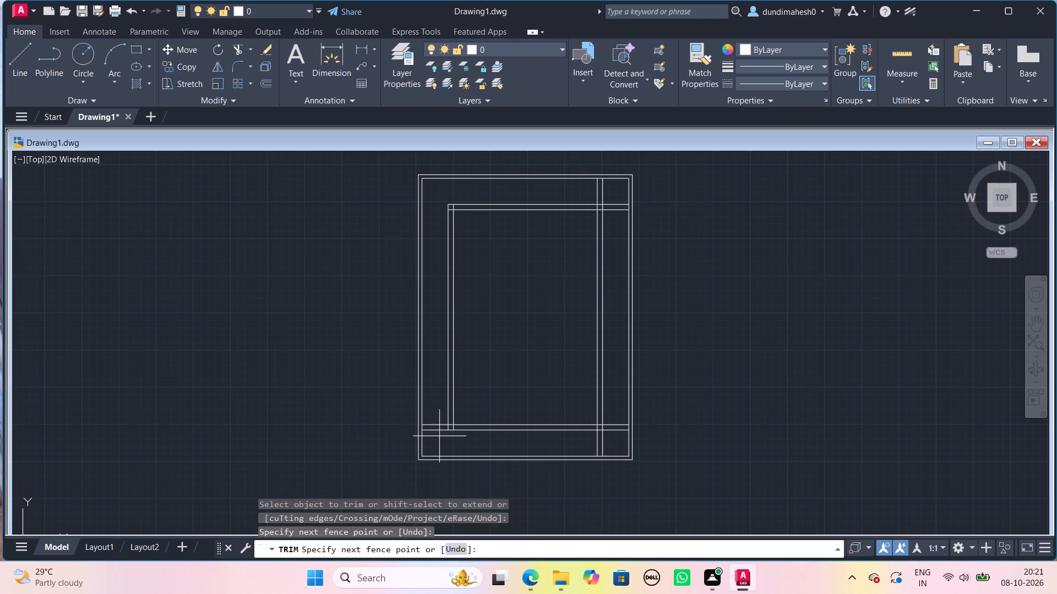
{"action": "left_click", "coordinate": [435, 424]}
Trim the ends of the wall lines that extend past the wall outline at its lower-right and upper-right corners.
{"action": "left_click", "coordinate": [589, 443]}
{"action": "double_click", "coordinate": [622, 447]}
{"action": "left_click", "coordinate": [611, 405]}
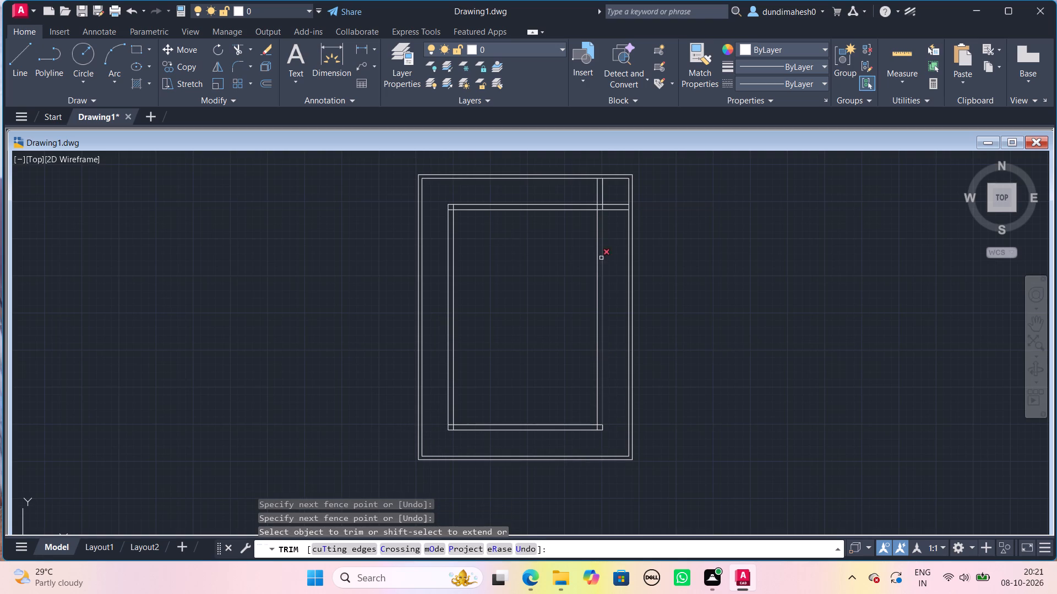
{"action": "left_click", "coordinate": [613, 199]}
{"action": "left_click", "coordinate": [614, 206]}
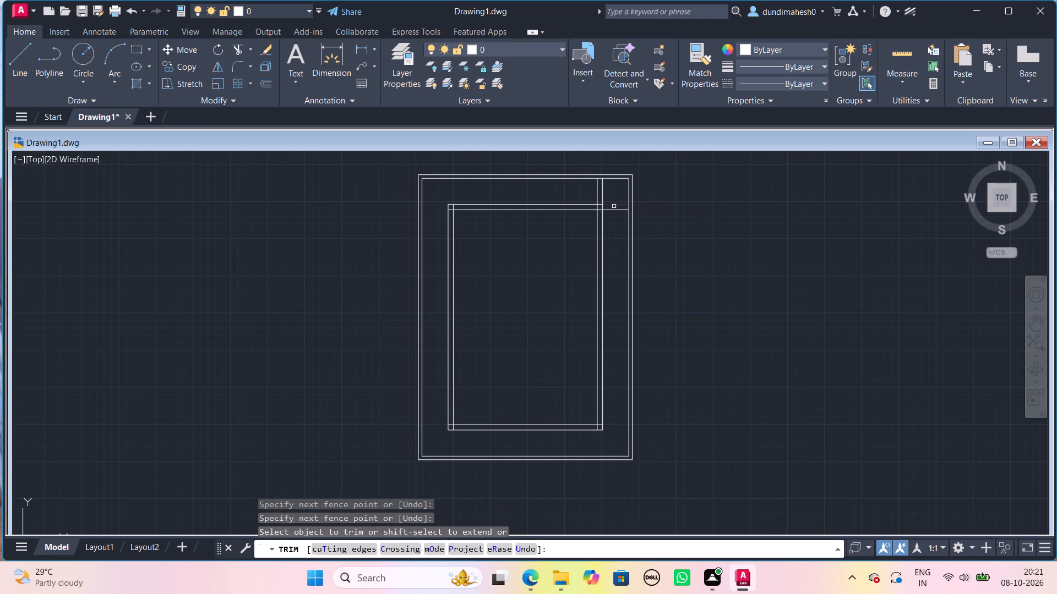
{"action": "left_click", "coordinate": [614, 206]}
{"action": "left_click", "coordinate": [614, 210]}
{"action": "left_click", "coordinate": [611, 199]}
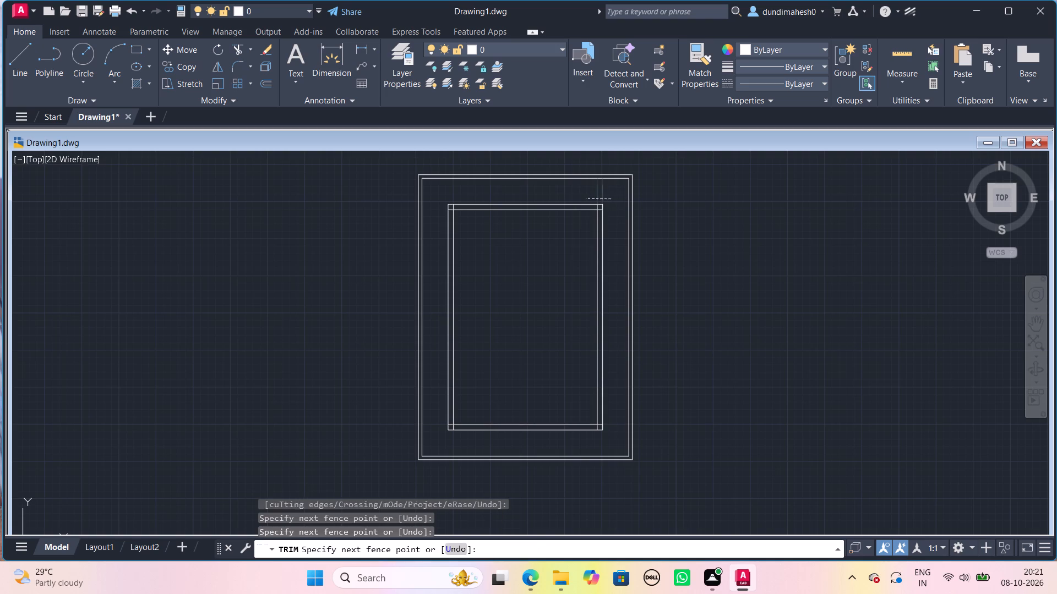
{"action": "left_click", "coordinate": [586, 199]}
Trim the inner wall line ends crossing inside the wall's upper-right corner to leave a clean inner corner.
{"action": "scroll", "coordinate": [586, 205], "scroll_direction": "up", "scroll_amount": 4}
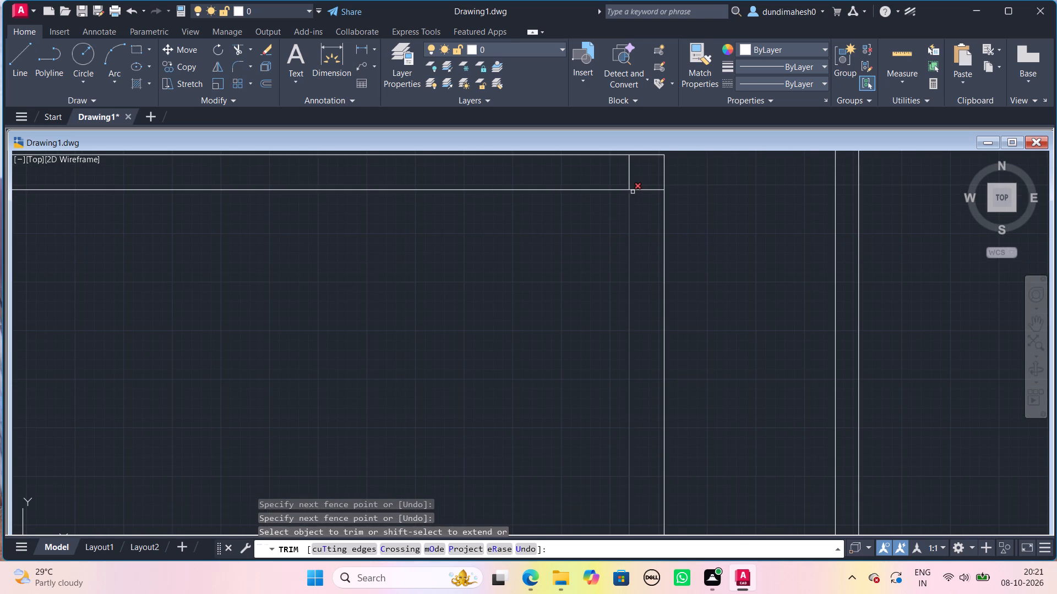
{"action": "left_click", "coordinate": [636, 189]}
{"action": "left_click", "coordinate": [631, 183]}
{"action": "left_click", "coordinate": [624, 180]}
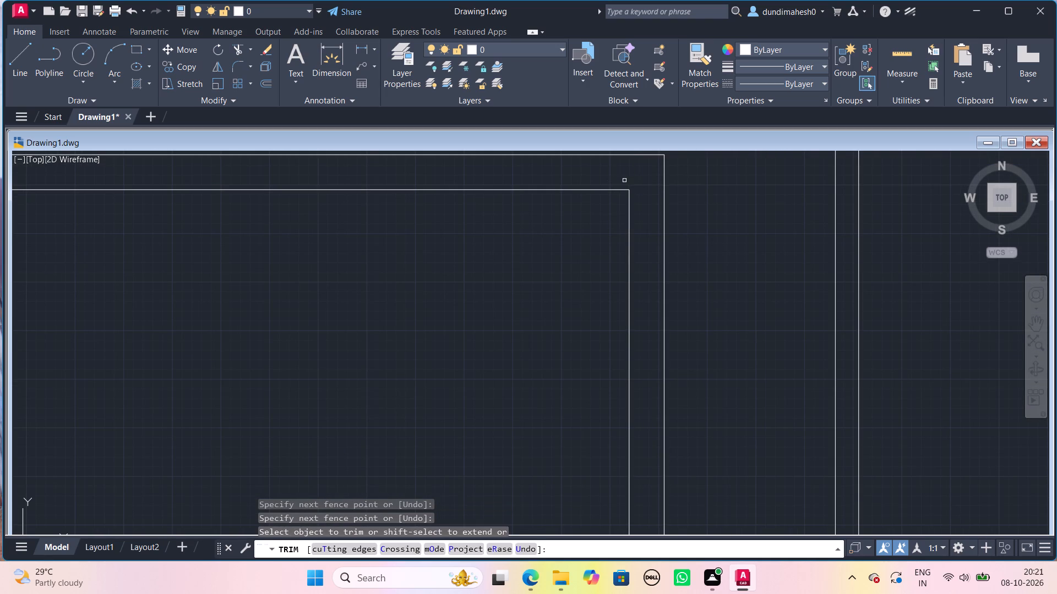
Trim the inner wall line ends crossing inside the wall's two bottom corners to leave clean inner corners.
{"action": "scroll", "coordinate": [624, 180], "scroll_direction": "down", "scroll_amount": 4}
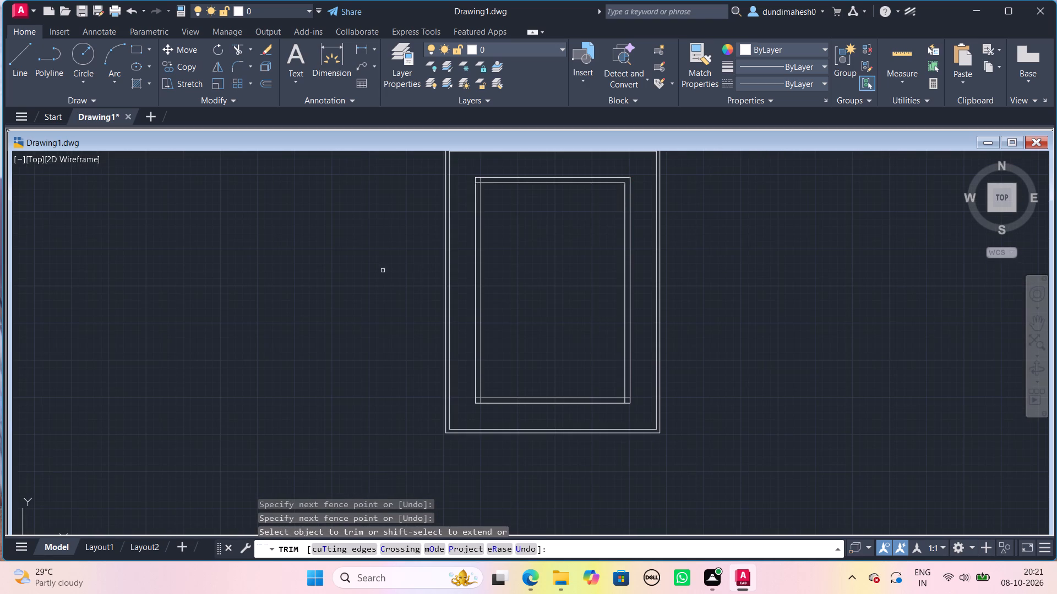
{"action": "scroll", "coordinate": [543, 357], "scroll_direction": "up", "scroll_amount": 2}
{"action": "scroll", "coordinate": [605, 430], "scroll_direction": "up", "scroll_amount": 1}
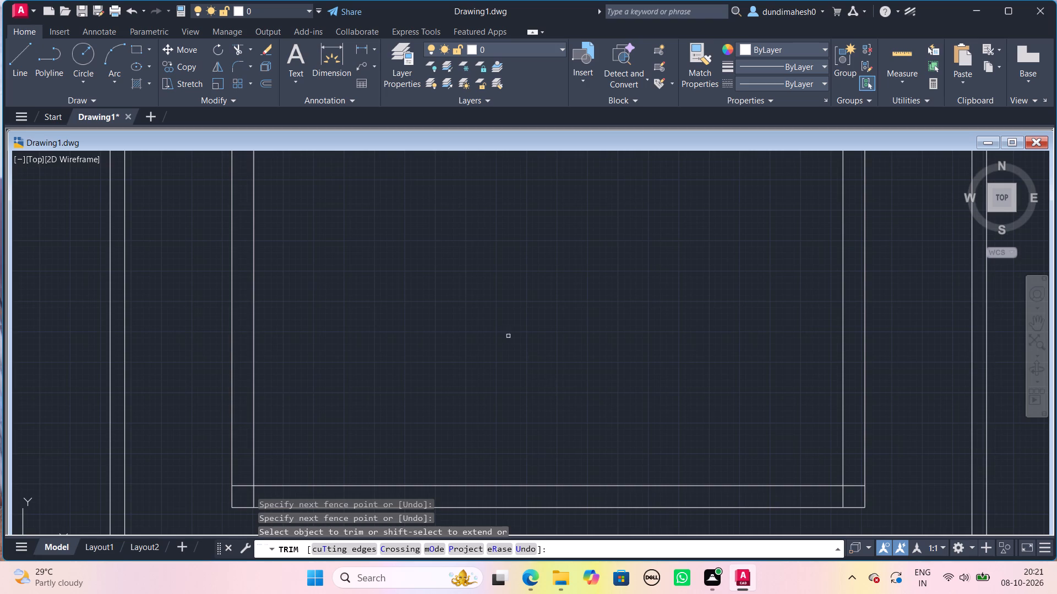
{"action": "middle_click_drag", "start_coordinate": [528, 370], "coordinate": [355, 186]}
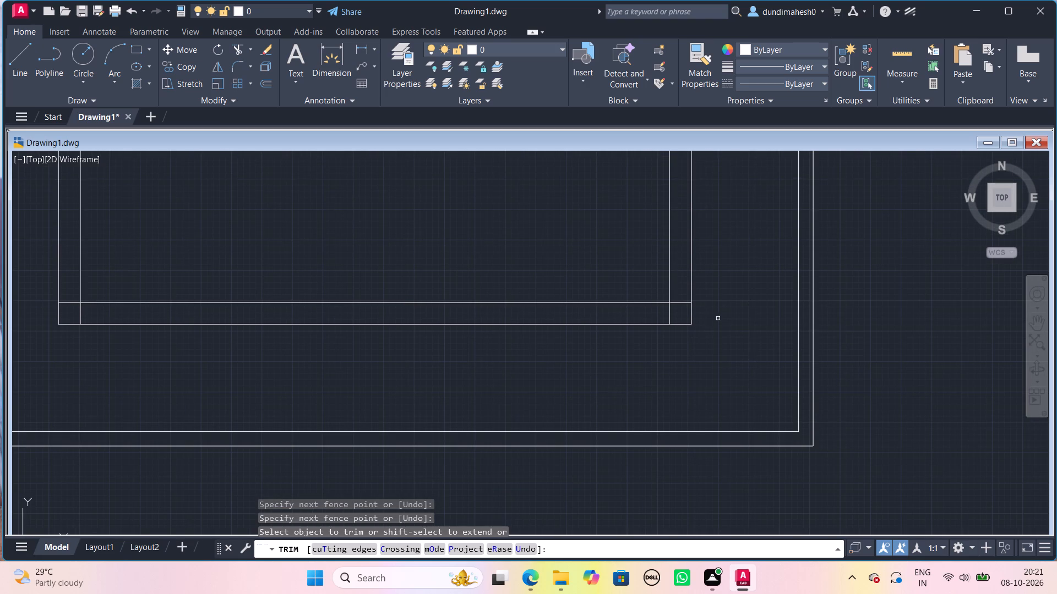
{"action": "left_click", "coordinate": [674, 315]}
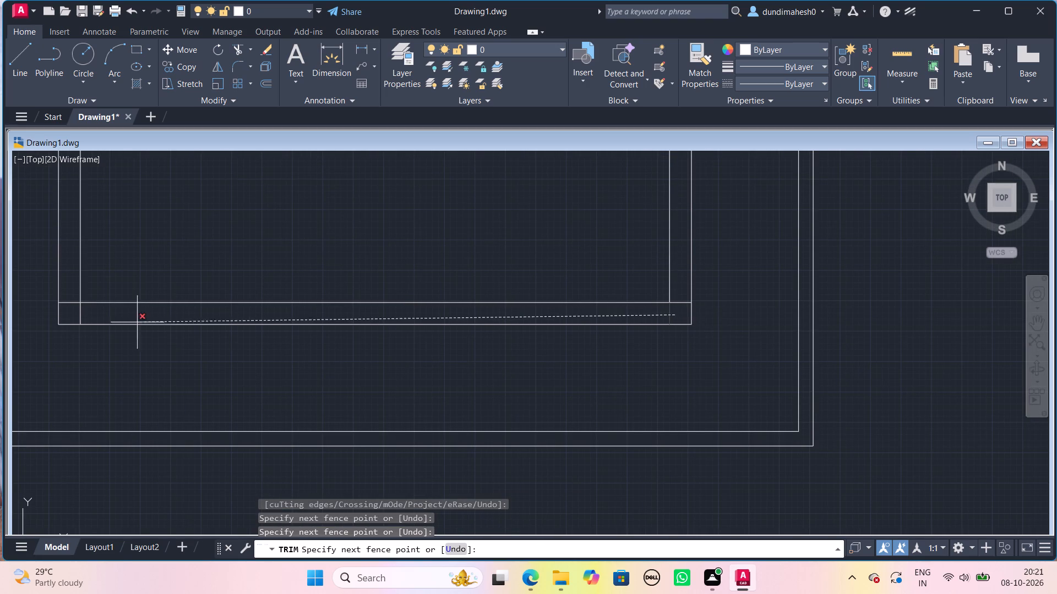
{"action": "left_click", "coordinate": [75, 310]}
{"action": "left_click", "coordinate": [71, 299]}
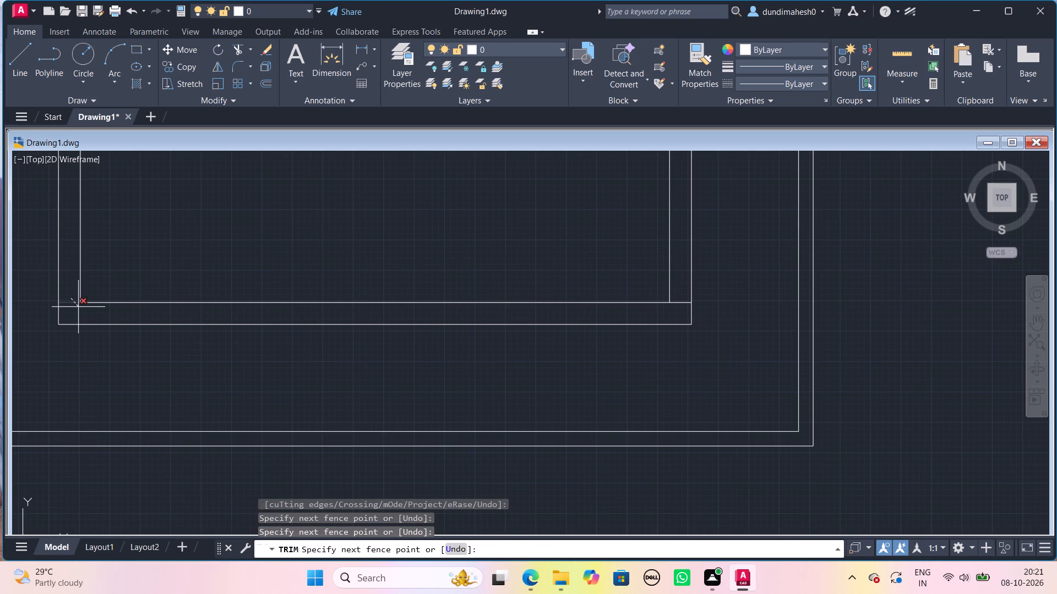
{"action": "left_click", "coordinate": [75, 307]}
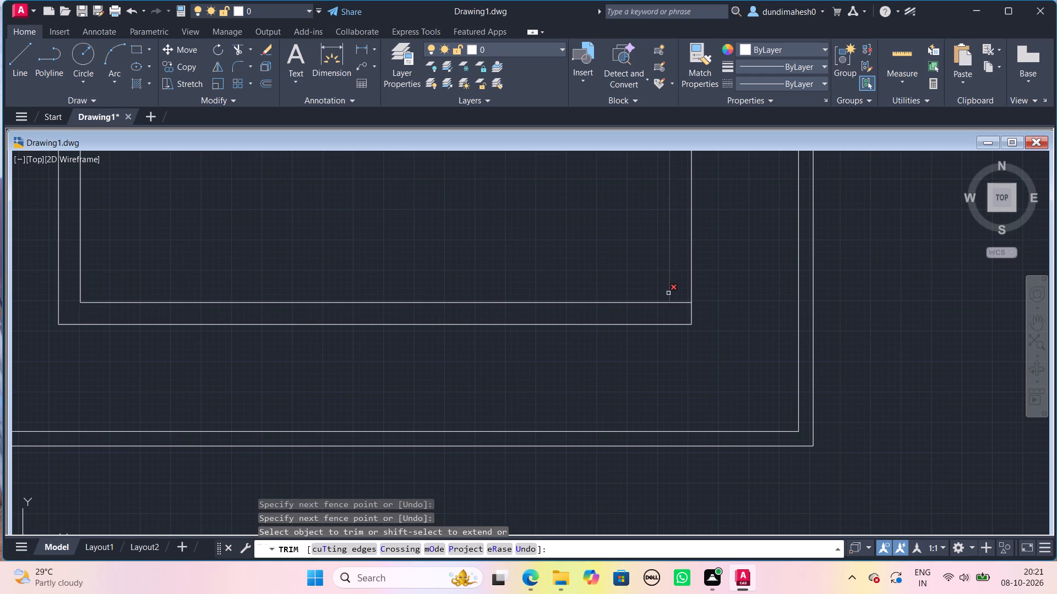
{"action": "left_click", "coordinate": [675, 296]}
{"action": "left_click", "coordinate": [675, 305]}
Trim the inner wall line ends crossing inside the wall's upper-left corner and finish trimming.
{"action": "scroll", "coordinate": [642, 300], "scroll_direction": "down", "scroll_amount": 2}
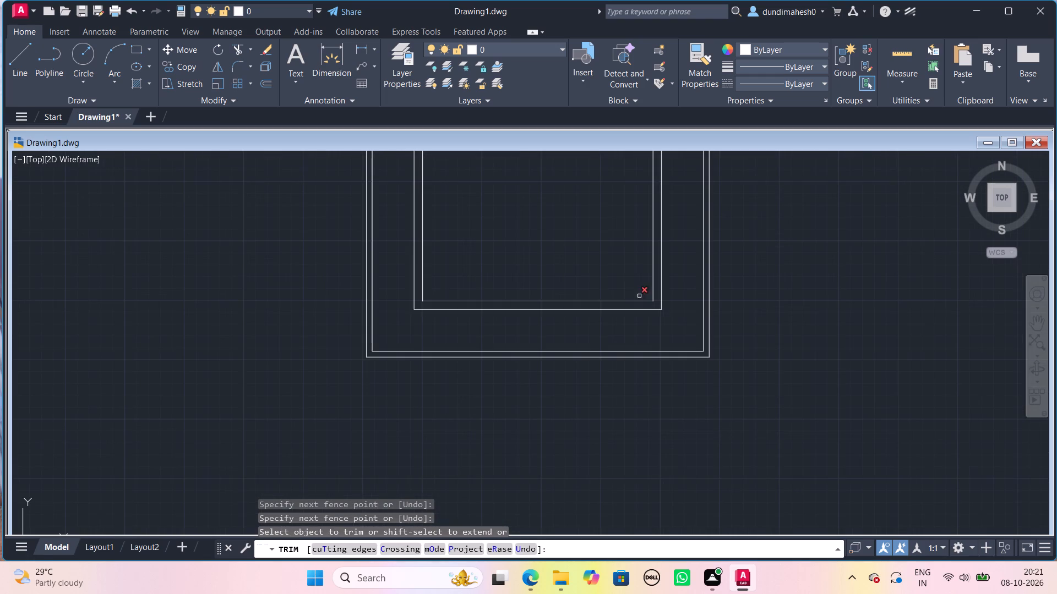
{"action": "middle_click_drag", "start_coordinate": [620, 336], "coordinate": [604, 492]}
{"action": "scroll", "coordinate": [496, 234], "scroll_direction": "down", "scroll_amount": 2}
{"action": "scroll", "coordinate": [492, 222], "scroll_direction": "up", "scroll_amount": 2}
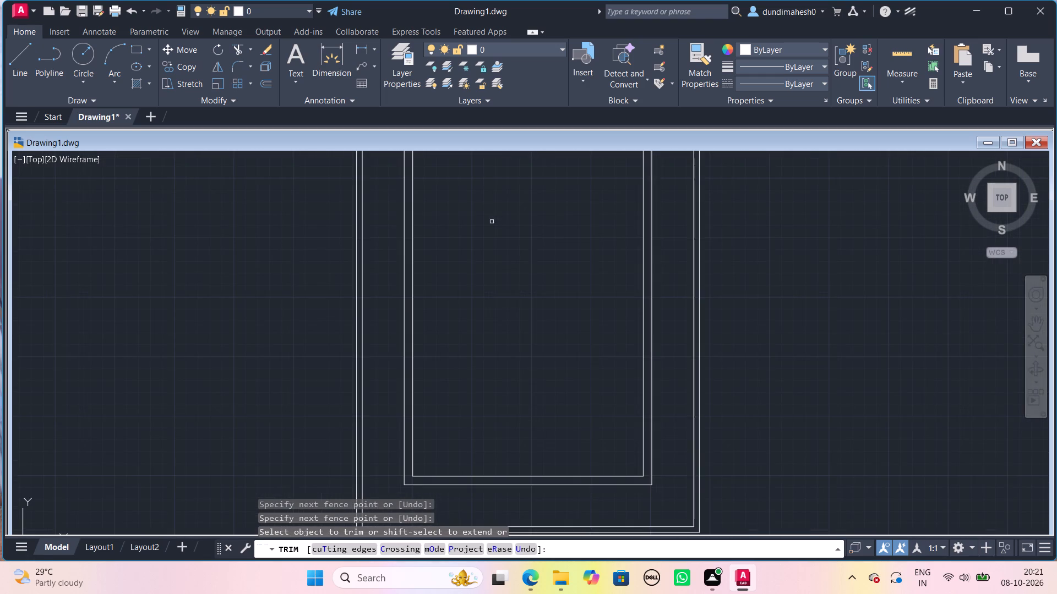
{"action": "middle_click_drag", "start_coordinate": [492, 222], "coordinate": [515, 476]}
{"action": "scroll", "coordinate": [489, 409], "scroll_direction": "up", "scroll_amount": 2}
{"action": "scroll", "coordinate": [350, 360], "scroll_direction": "up", "scroll_amount": 2}
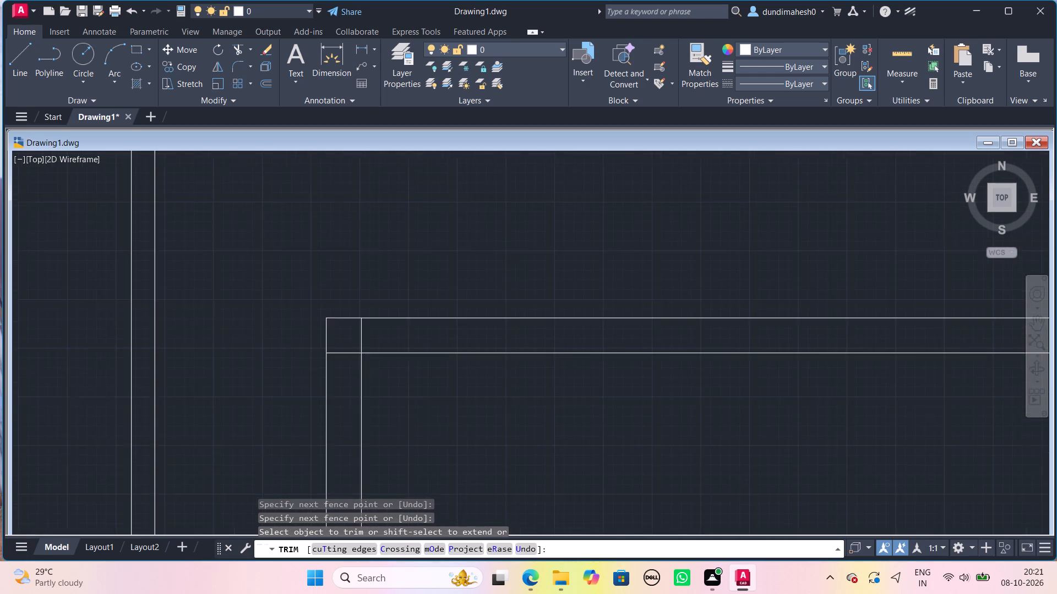
{"action": "left_click", "coordinate": [350, 355]}
{"action": "left_click", "coordinate": [343, 344]}
{"action": "left_click", "coordinate": [346, 322]}
{"action": "left_click", "coordinate": [427, 320]}
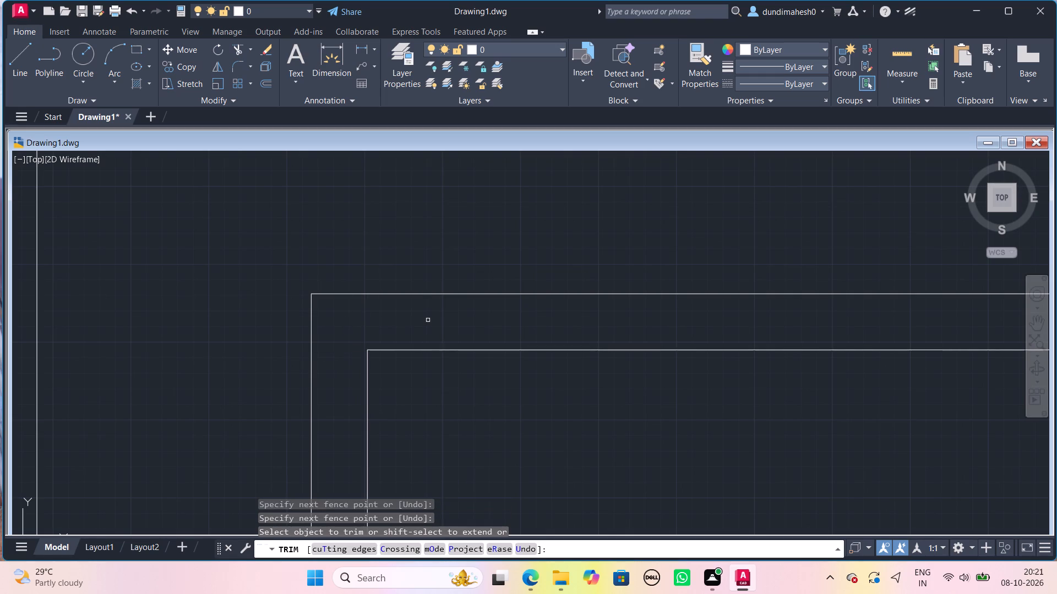
{"action": "scroll", "coordinate": [428, 320], "scroll_direction": "down", "scroll_amount": 4}
{"action": "key", "text": "Escape"}
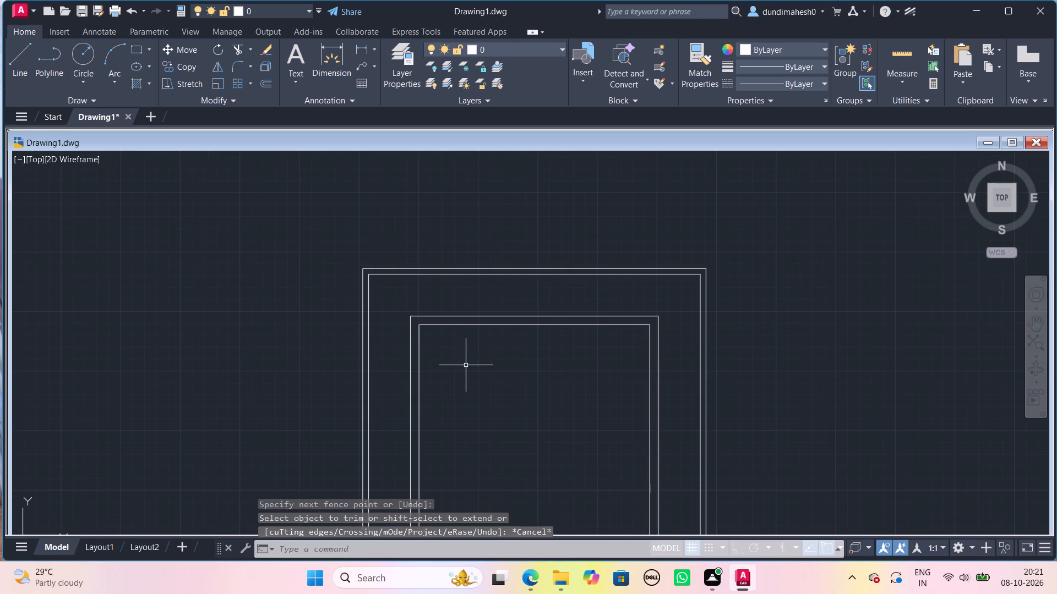
Offset the left inner wall line 12' to the right, into the interior.
{"action": "middle_click_drag", "start_coordinate": [467, 368], "coordinate": [382, 283]}
{"action": "scroll", "coordinate": [383, 287], "scroll_direction": "up", "scroll_amount": 1}
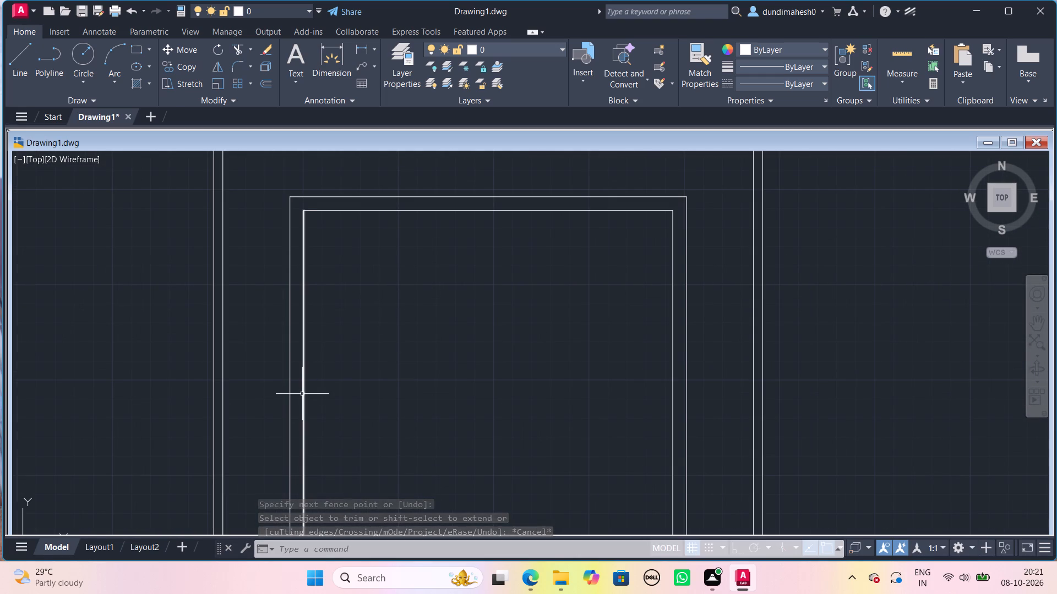
{"action": "key", "text": "o"}
{"action": "key", "text": "Return"}
{"action": "type", "text": "12'"}
{"action": "key", "text": "Return"}
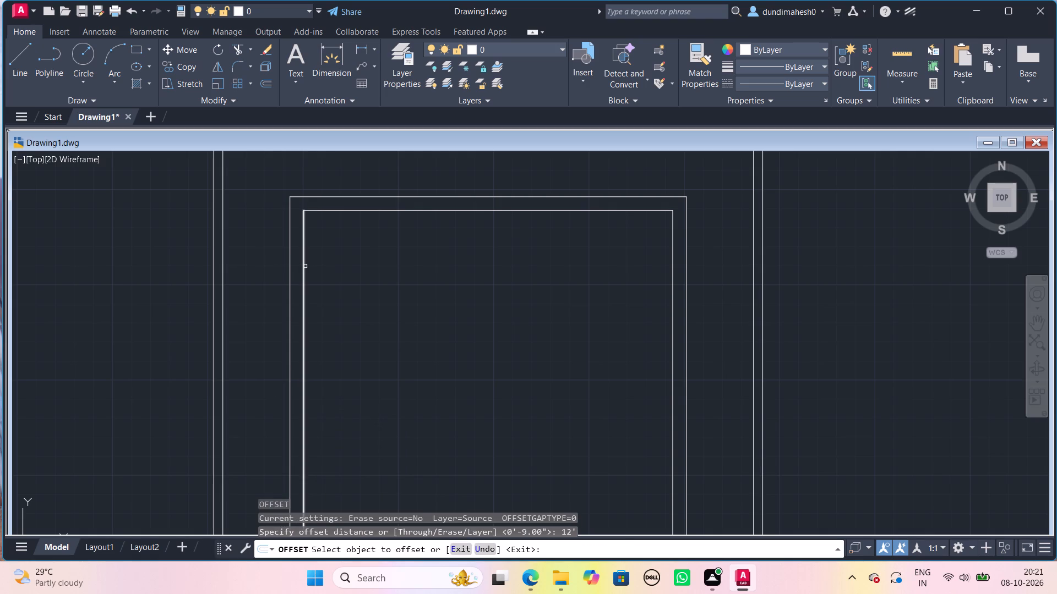
{"action": "left_click", "coordinate": [305, 266]}
{"action": "left_click", "coordinate": [346, 279]}
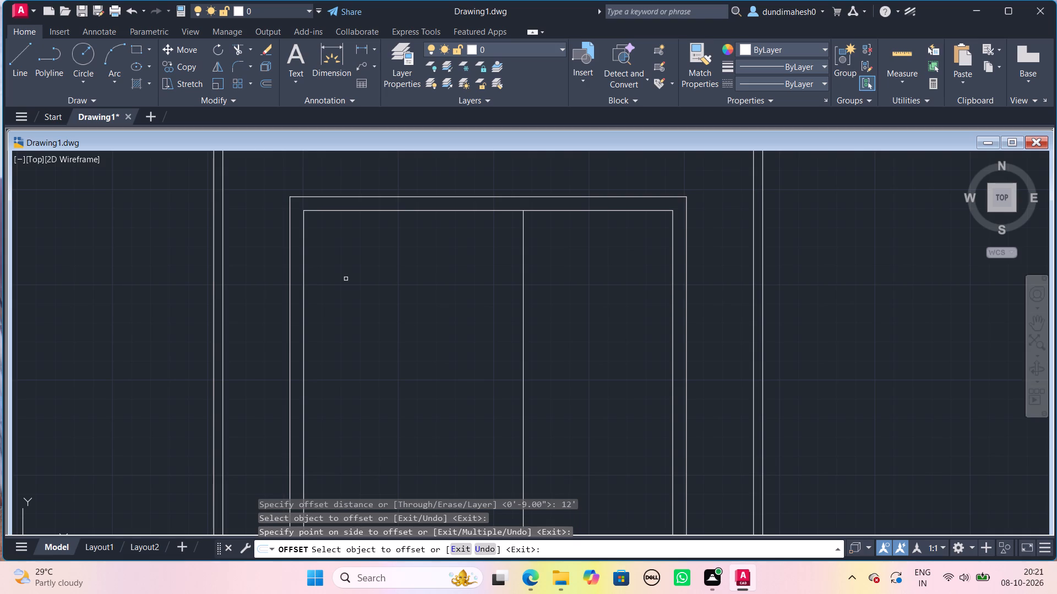
{"action": "key", "text": "space"}
Measure the horizontal distance from the interior division line to the right inner wall line with a trial linear dimension.
{"action": "left_click", "coordinate": [367, 50]}
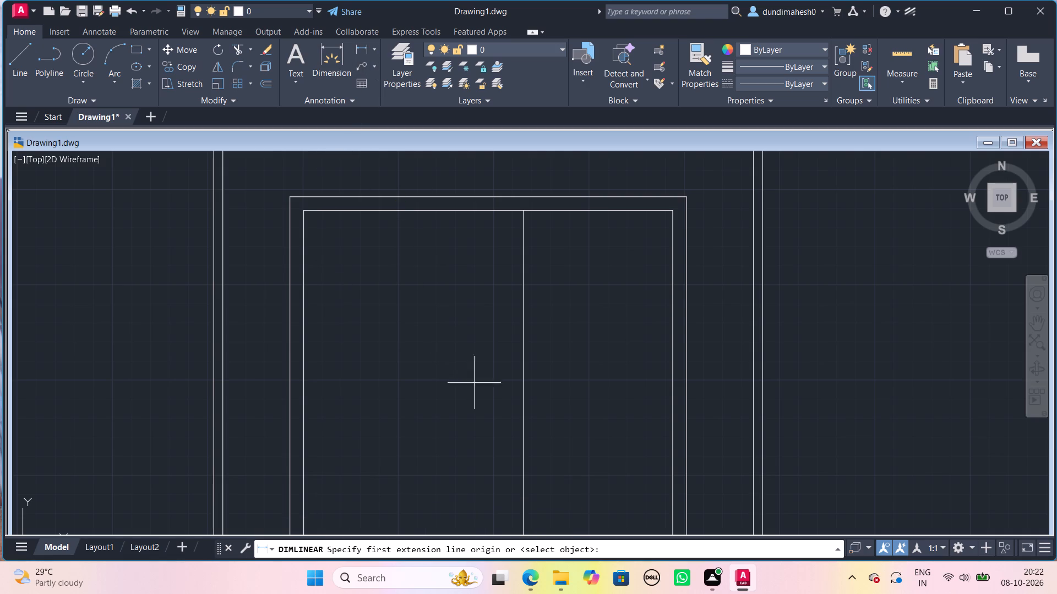
{"action": "left_click", "coordinate": [525, 355]}
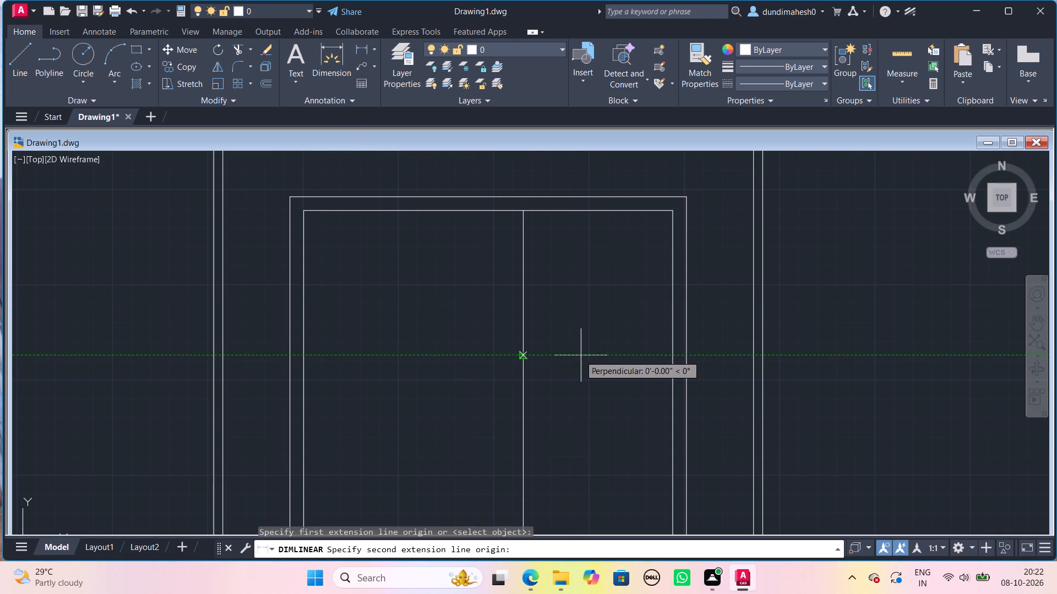
{"action": "left_click", "coordinate": [671, 355]}
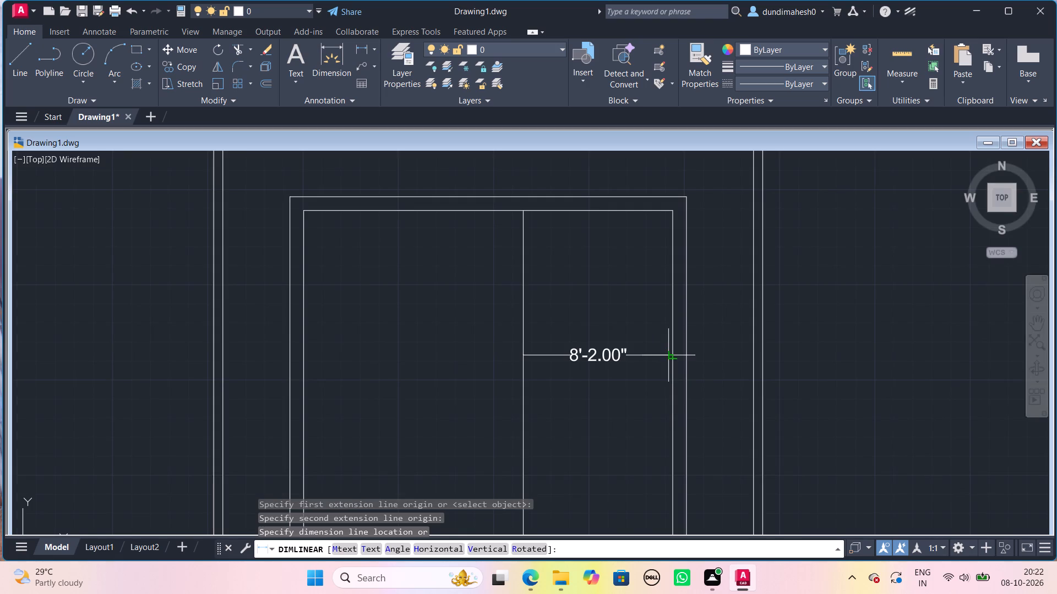
{"action": "key", "text": "Escape"}
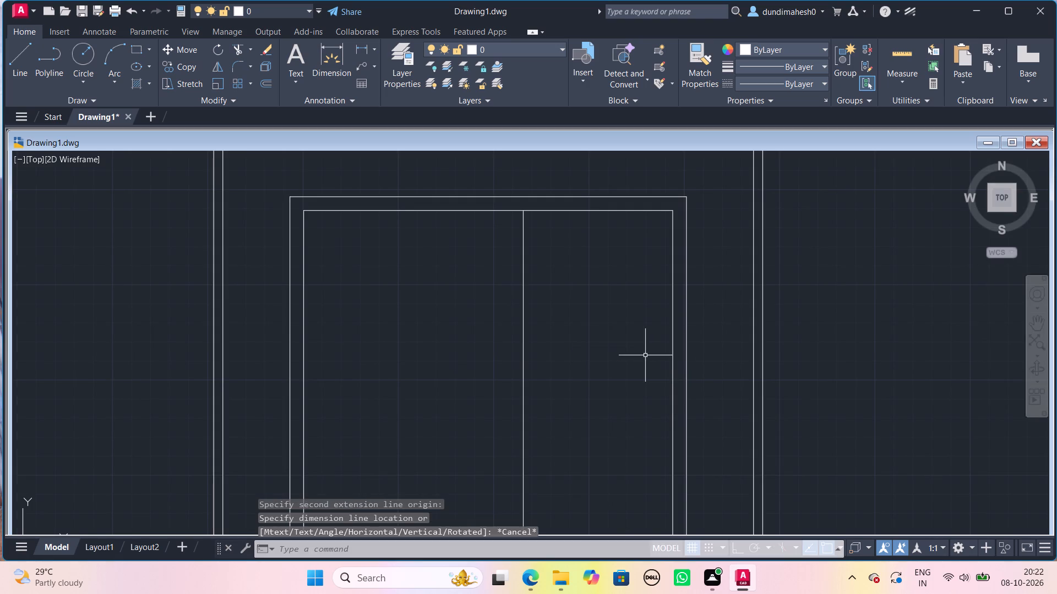
Select all the building's outer and inner wall lines together with the vertical interior division line, leaving the plot boundary lines unselected.
{"action": "scroll", "coordinate": [506, 210], "scroll_direction": "down", "scroll_amount": 2}
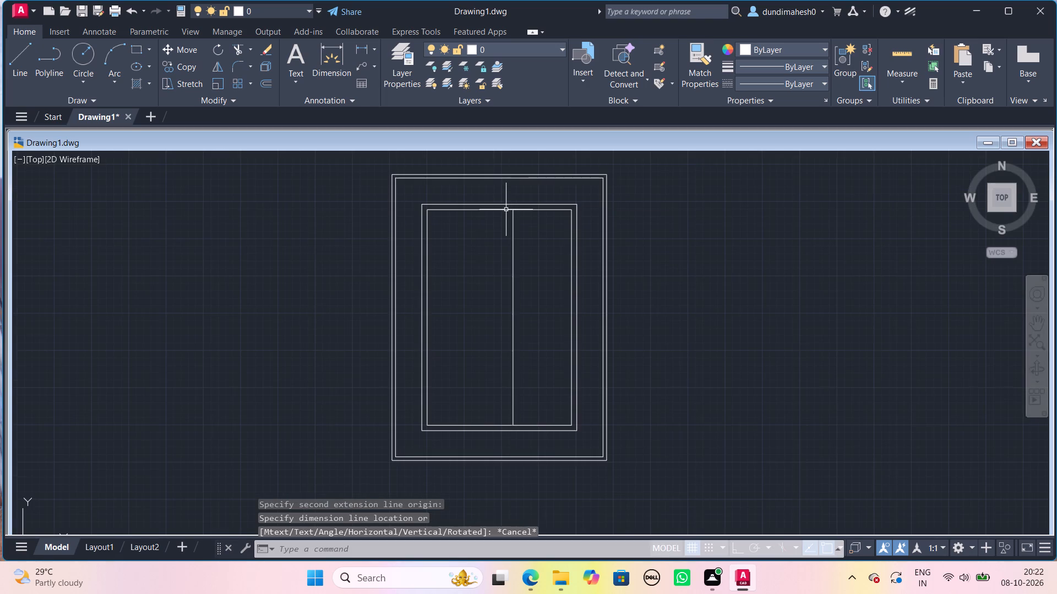
{"action": "left_click", "coordinate": [412, 404]}
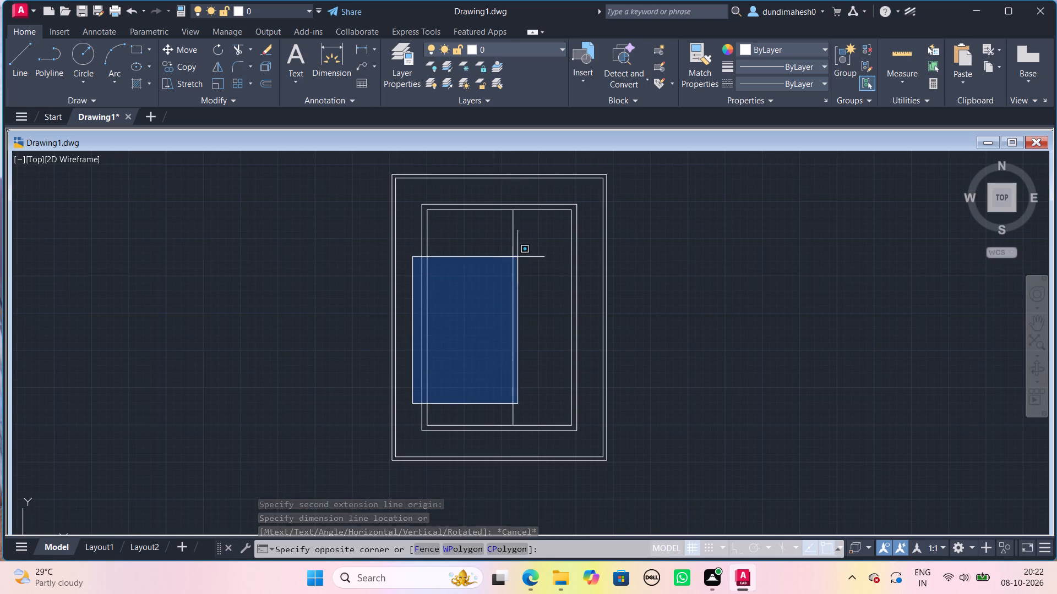
{"action": "left_click", "coordinate": [580, 202]}
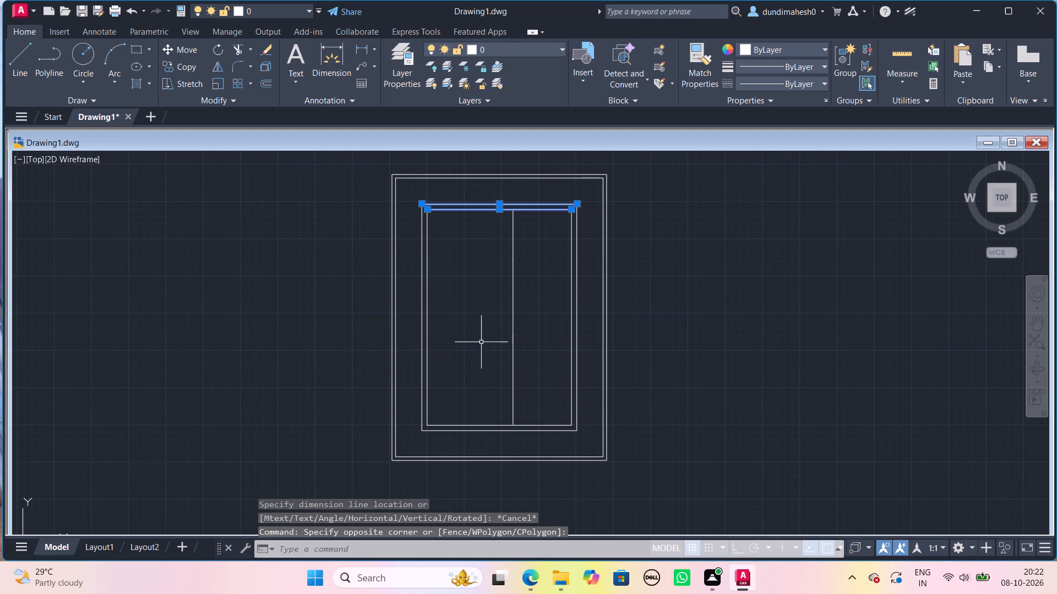
{"action": "left_click", "coordinate": [413, 381]}
{"action": "left_click", "coordinate": [582, 315]}
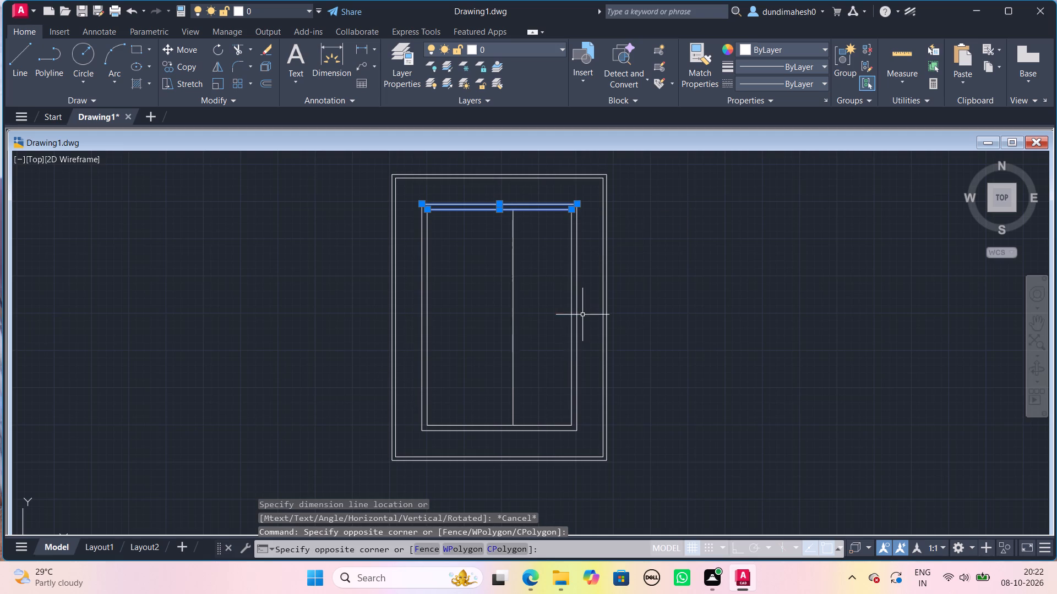
{"action": "left_click", "coordinate": [588, 361]}
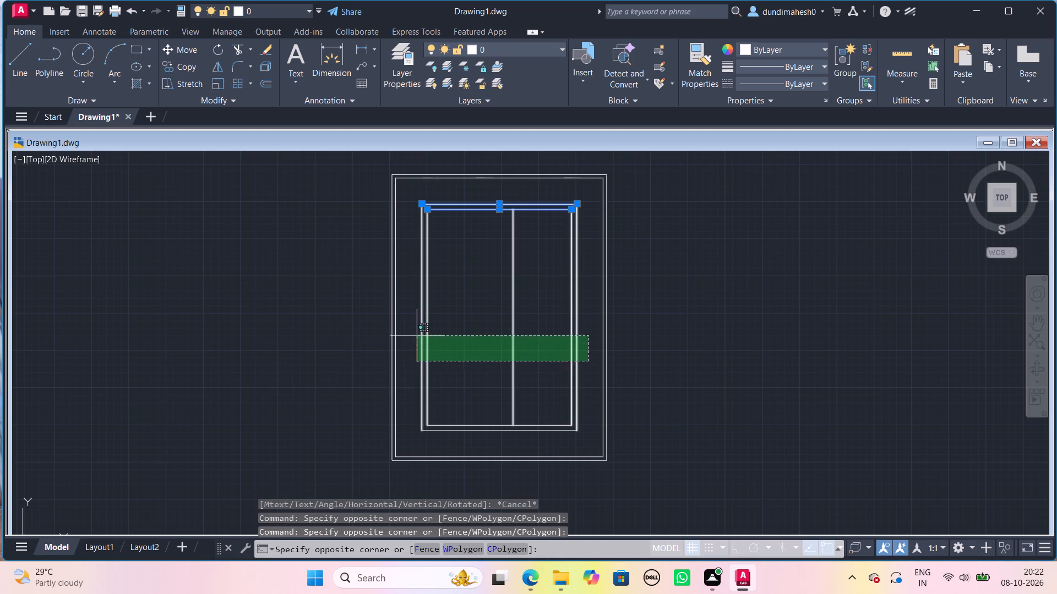
{"action": "left_click", "coordinate": [416, 335]}
{"action": "left_click", "coordinate": [451, 445]}
{"action": "left_click", "coordinate": [451, 410]}
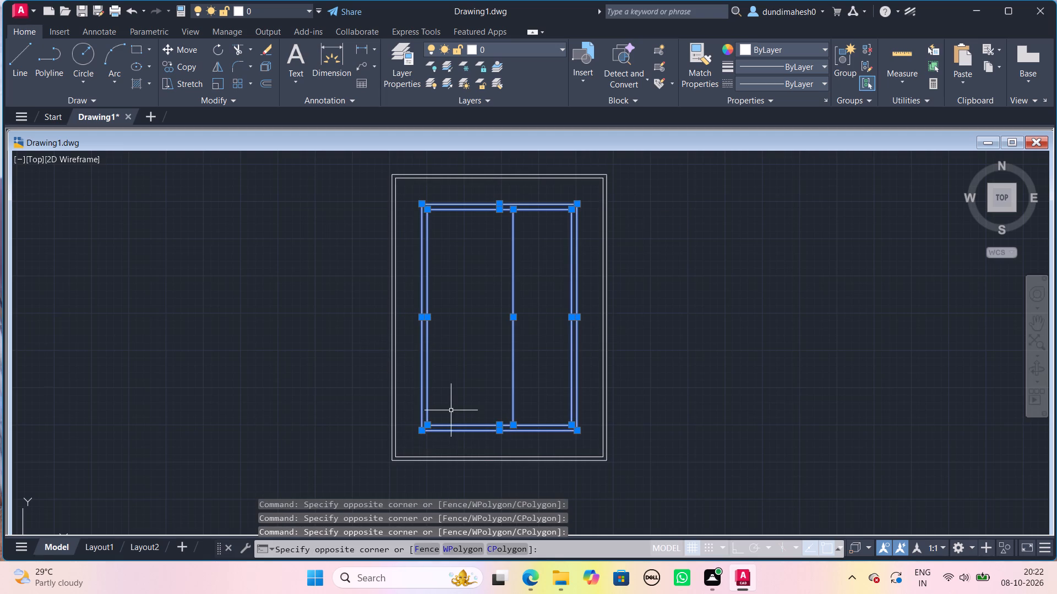
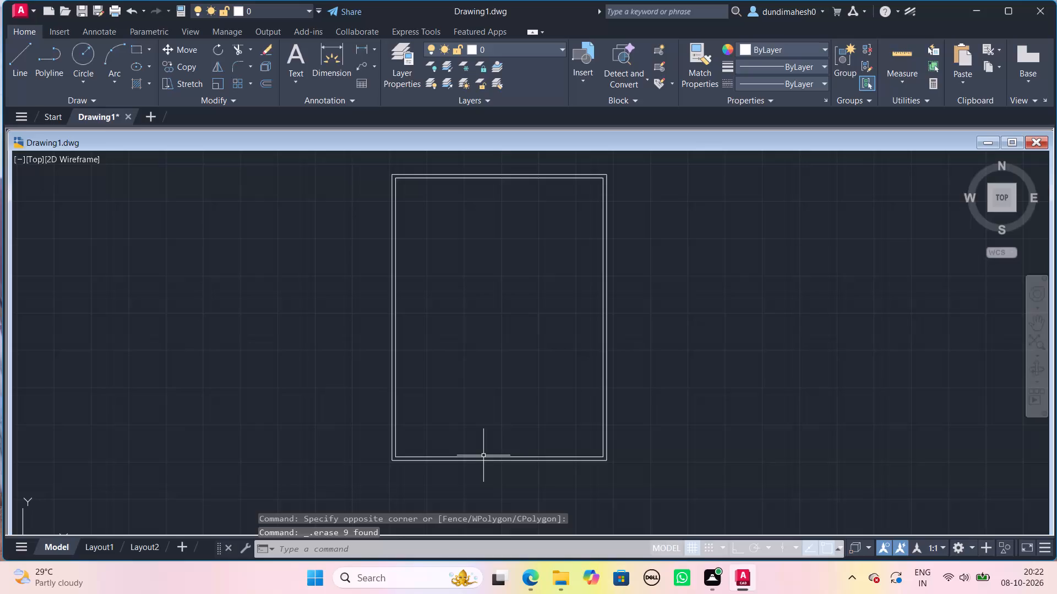
Offset the bottom, right and left inner plot boundary lines 3'8" inward.
{"action": "key", "text": "o"}
{"action": "key", "text": "Return"}
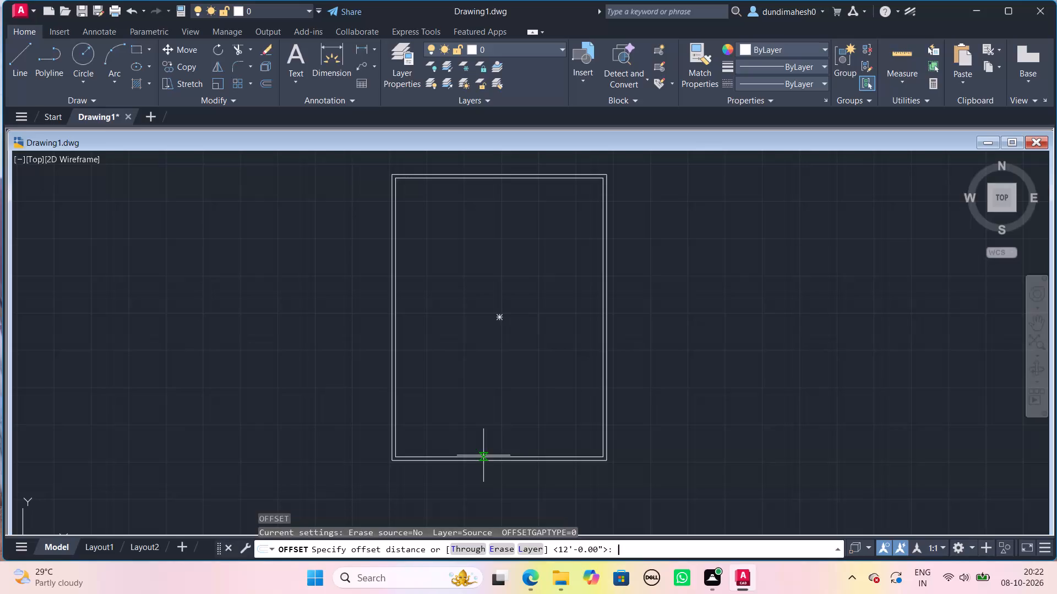
{"action": "type", "text": "3'"}
{"action": "type", "text": "8\""}
{"action": "key", "text": "Return"}
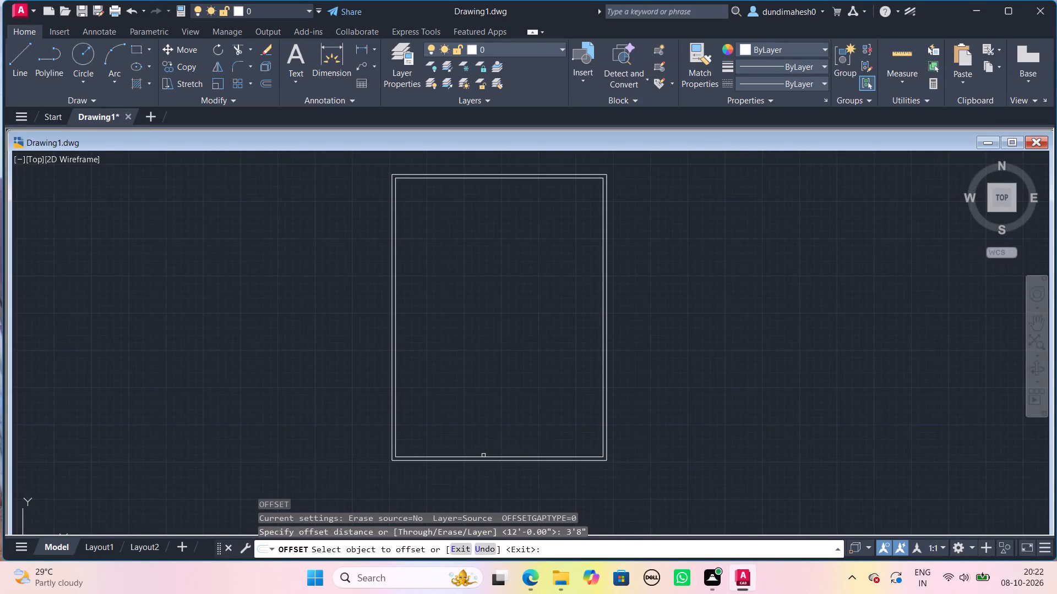
{"action": "scroll", "coordinate": [483, 455], "scroll_direction": "up", "scroll_amount": 1}
{"action": "left_click", "coordinate": [487, 459]}
{"action": "left_click", "coordinate": [483, 430]}
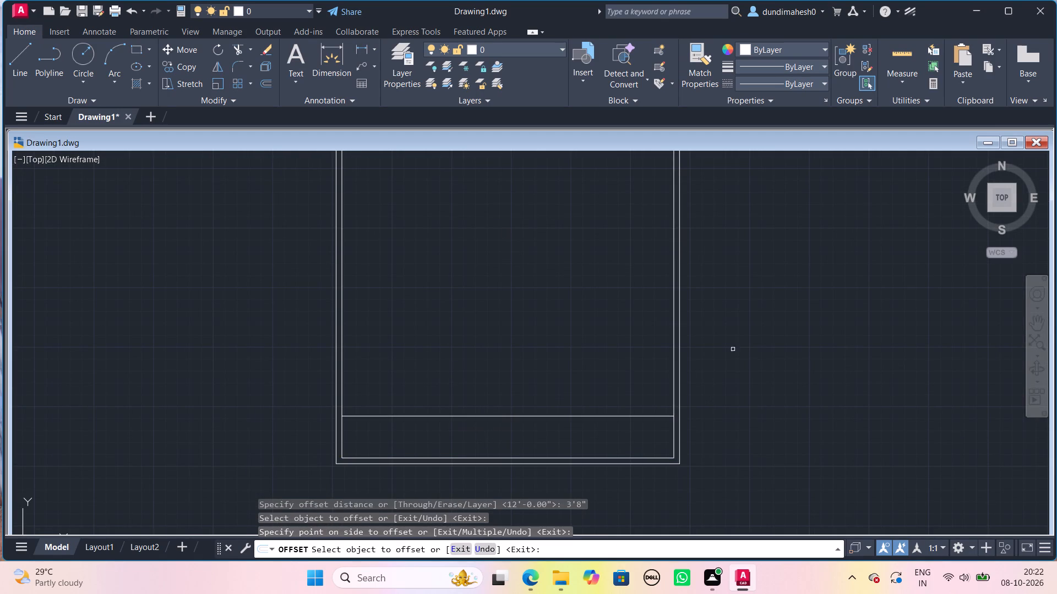
{"action": "left_click", "coordinate": [674, 365]}
{"action": "left_click", "coordinate": [627, 371]}
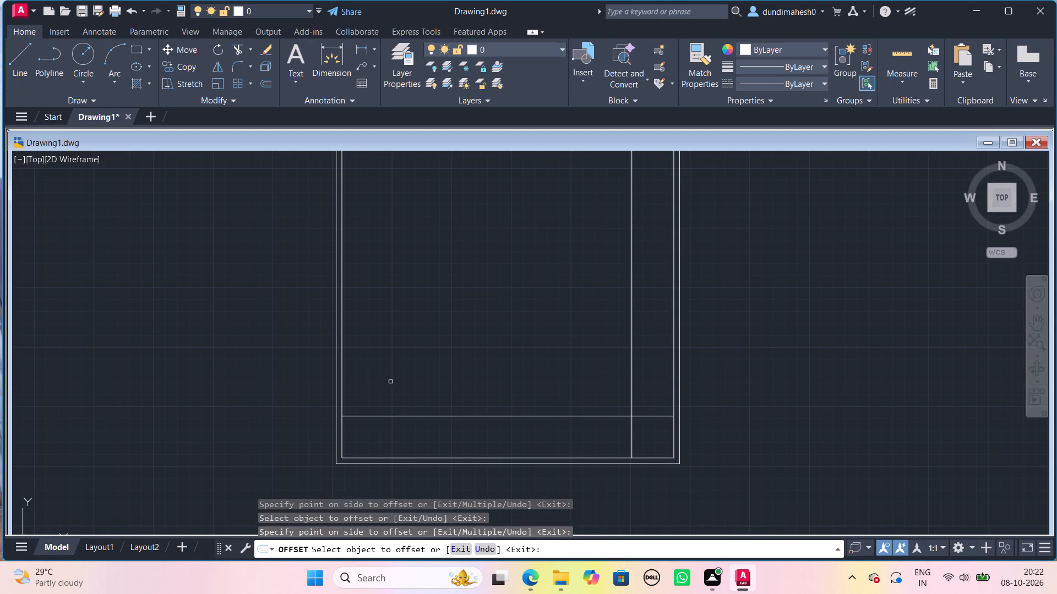
{"action": "scroll", "coordinate": [390, 382], "scroll_direction": "down", "scroll_amount": 1}
{"action": "scroll", "coordinate": [368, 362], "scroll_direction": "up", "scroll_amount": 1}
{"action": "left_click", "coordinate": [355, 362]}
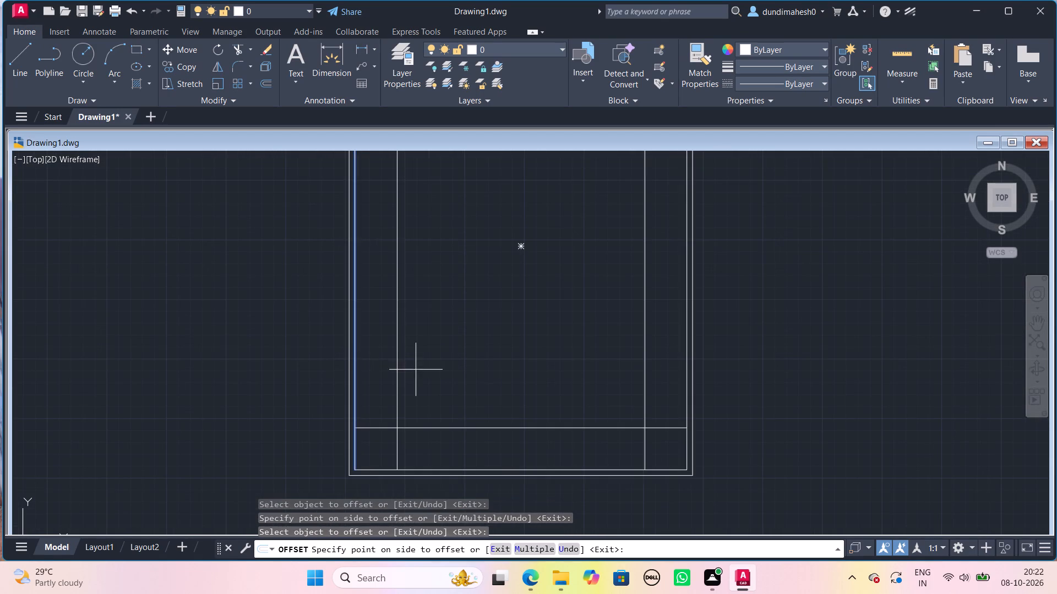
{"action": "left_click", "coordinate": [423, 370]}
Offset the top inner plot boundary line 3'8" inward and finish offsetting.
{"action": "scroll", "coordinate": [424, 369], "scroll_direction": "down", "scroll_amount": 1}
{"action": "middle_click_drag", "start_coordinate": [424, 280], "coordinate": [448, 593]}
{"action": "scroll", "coordinate": [459, 465], "scroll_direction": "up", "scroll_amount": 1}
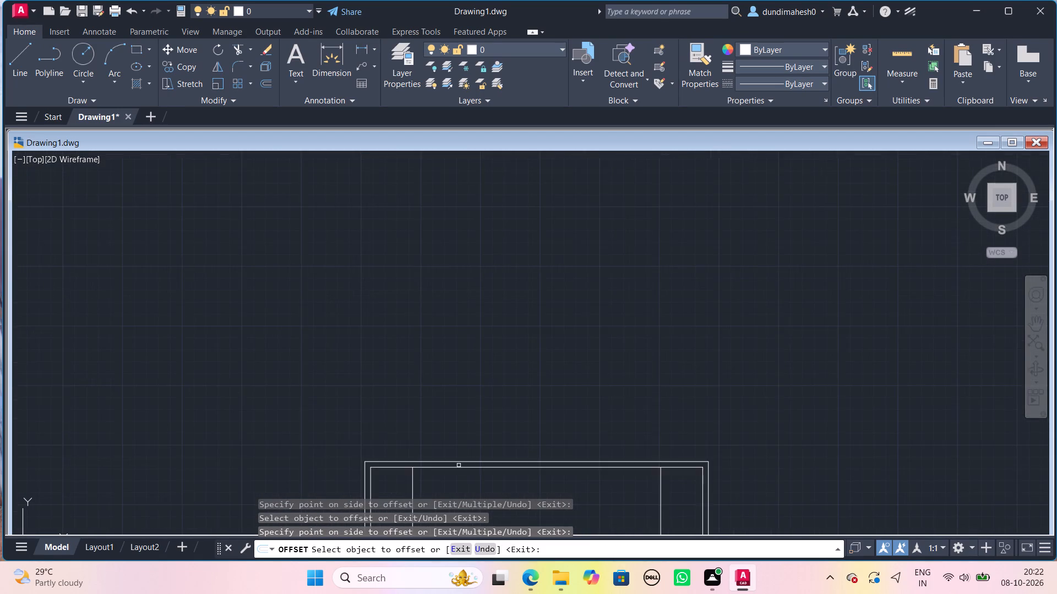
{"action": "scroll", "coordinate": [460, 469], "scroll_direction": "down", "scroll_amount": 1}
{"action": "middle_click_drag", "start_coordinate": [461, 470], "coordinate": [401, 337]}
{"action": "scroll", "coordinate": [397, 311], "scroll_direction": "up", "scroll_amount": 1}
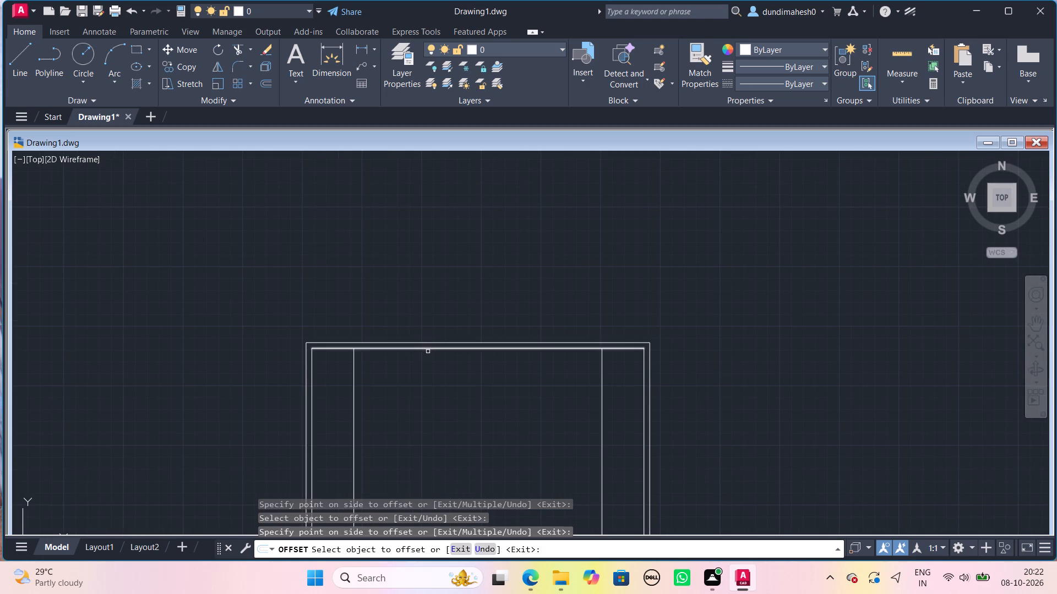
{"action": "left_click", "coordinate": [428, 347]}
{"action": "left_click", "coordinate": [444, 397]}
{"action": "scroll", "coordinate": [445, 397], "scroll_direction": "down", "scroll_amount": 1}
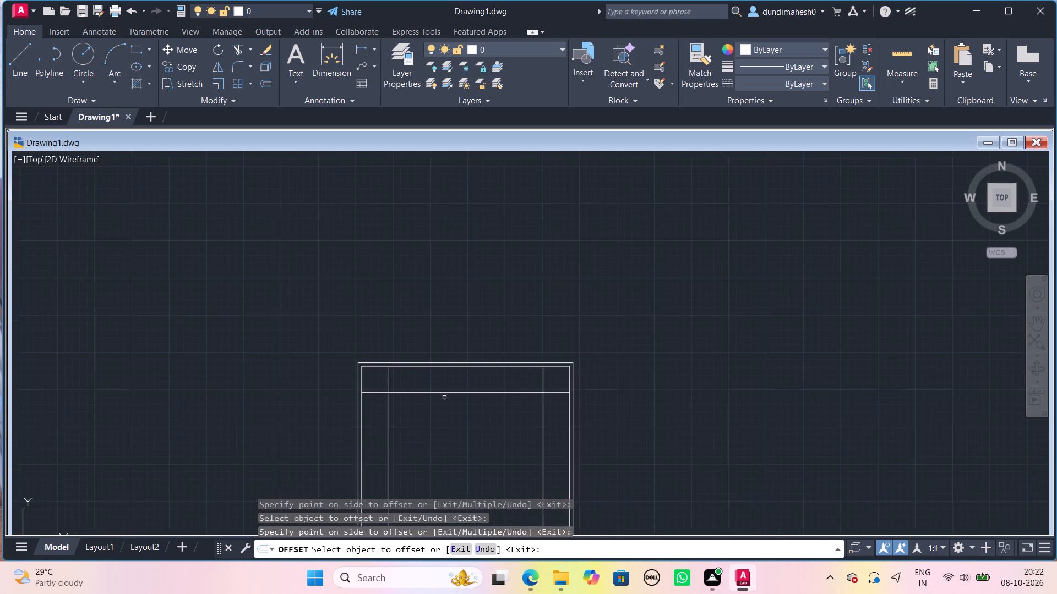
{"action": "middle_click_drag", "start_coordinate": [434, 393], "coordinate": [400, 326]}
{"action": "key", "text": "space"}
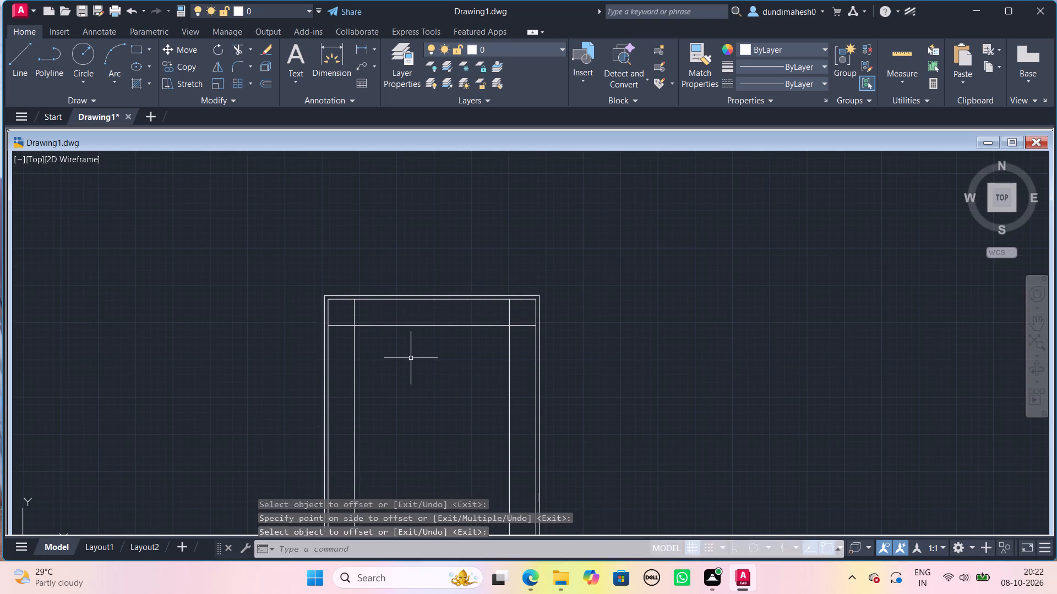
Offset all four setback lines 6" inward to form the building's wall thickness.
{"action": "key", "text": "space"}
{"action": "key", "text": "6"}
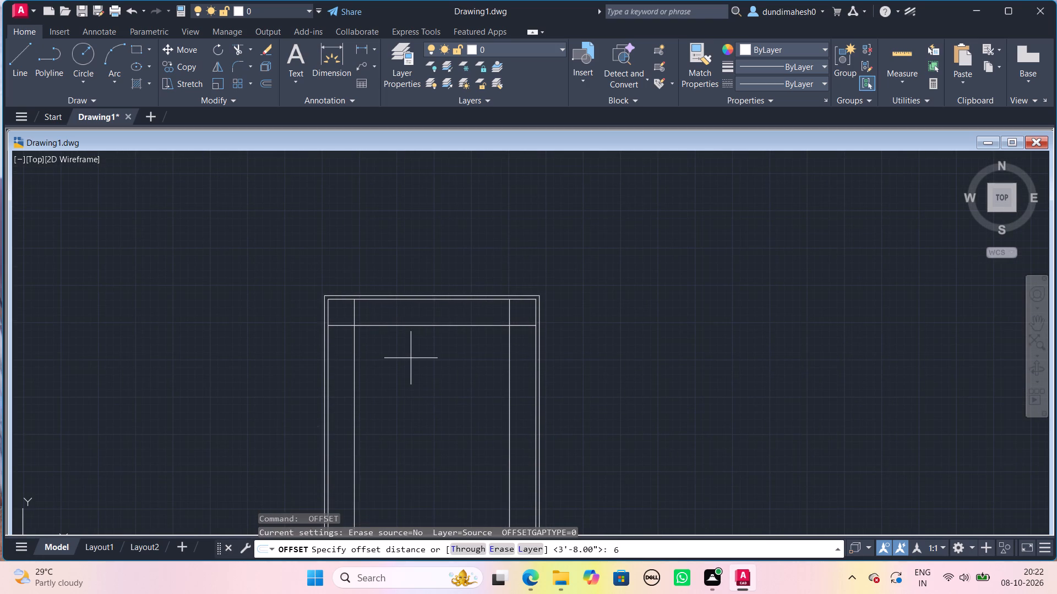
{"action": "key", "text": "shift+quotedbl"}
{"action": "key", "text": "Return"}
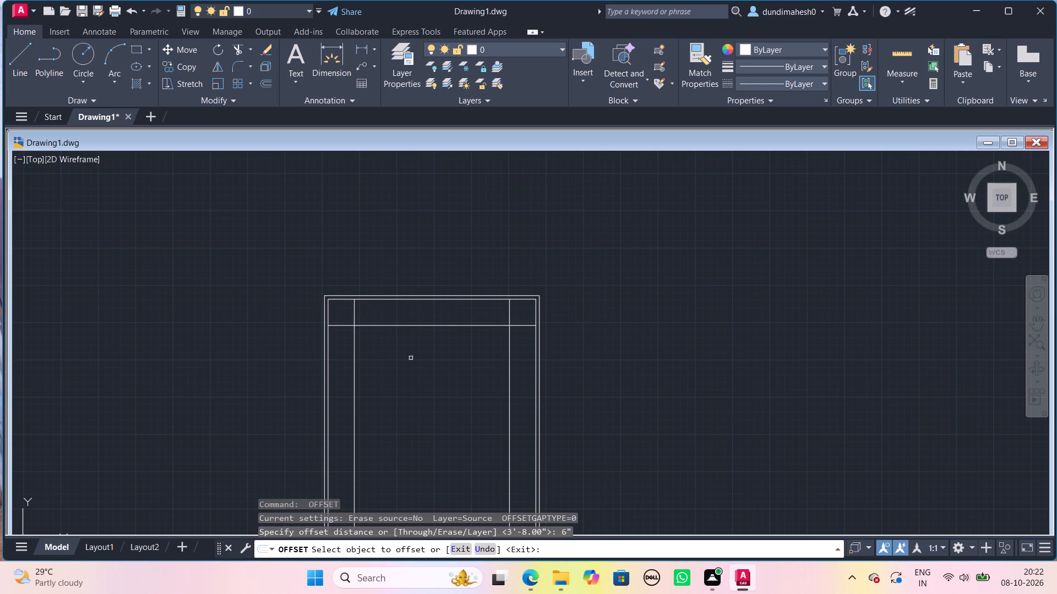
{"action": "left_click", "coordinate": [407, 326]}
{"action": "left_click", "coordinate": [418, 355]}
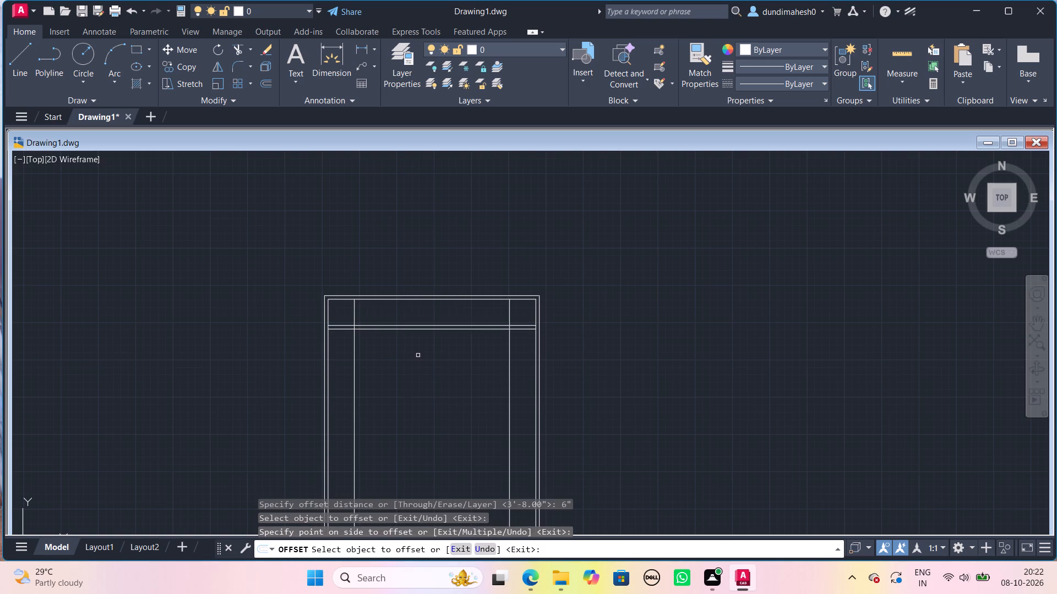
{"action": "left_click", "coordinate": [510, 371]}
{"action": "left_click", "coordinate": [452, 372]}
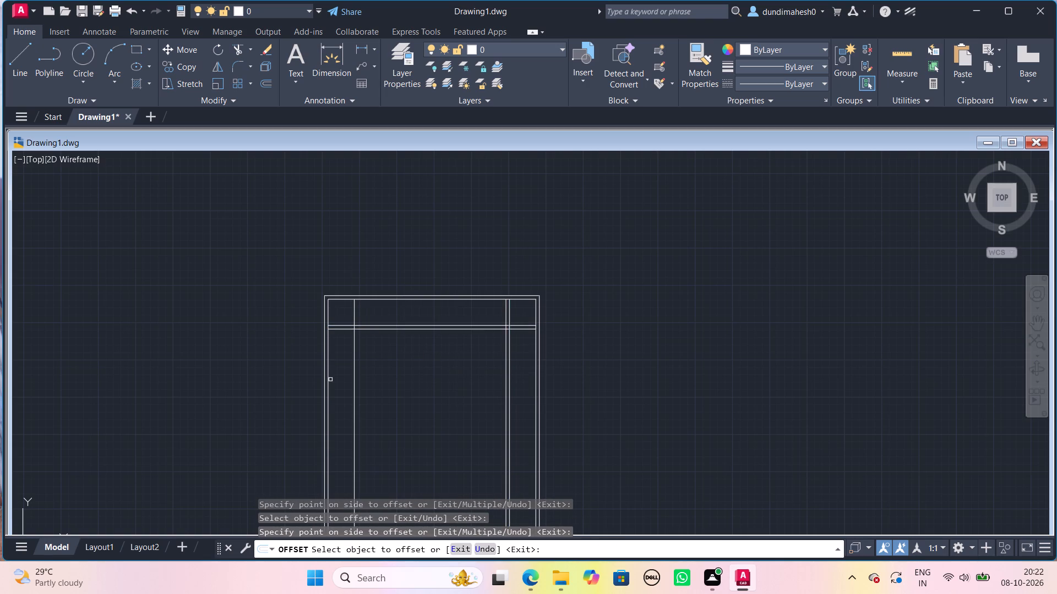
{"action": "left_click", "coordinate": [355, 380]}
{"action": "left_click", "coordinate": [401, 387]}
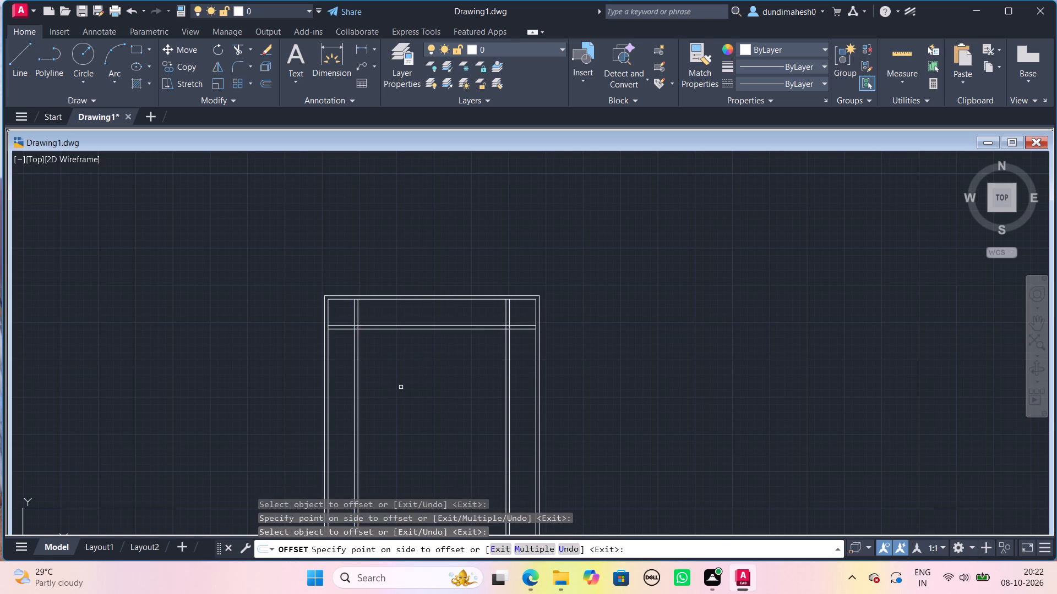
{"action": "middle_click_drag", "start_coordinate": [422, 451], "coordinate": [376, 309]}
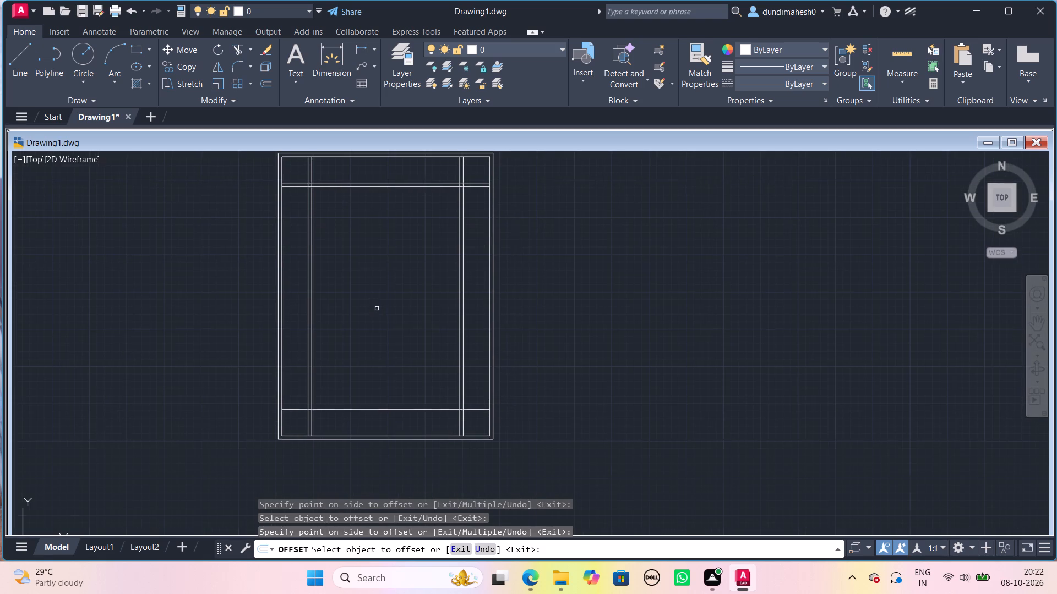
{"action": "left_click", "coordinate": [396, 409]}
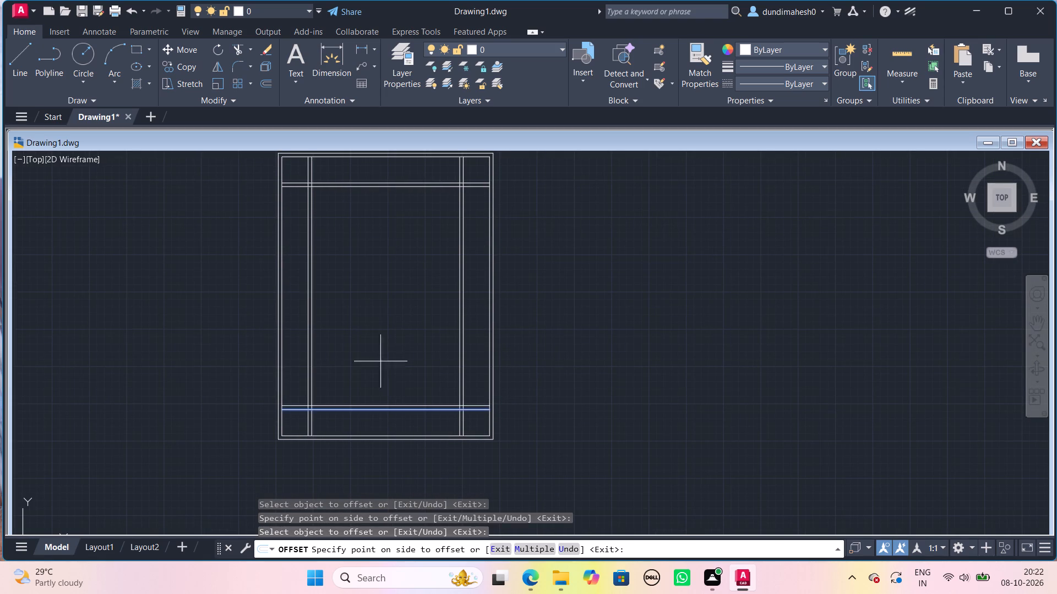
{"action": "left_click", "coordinate": [375, 348]}
{"action": "key", "text": "space"}
Trim the four vertical wall line ends extending below the building's bottom outer wall line.
{"action": "type", "text": "tr"}
{"action": "type", "text": "im"}
{"action": "key", "text": "Return"}
{"action": "key", "text": "Return"}
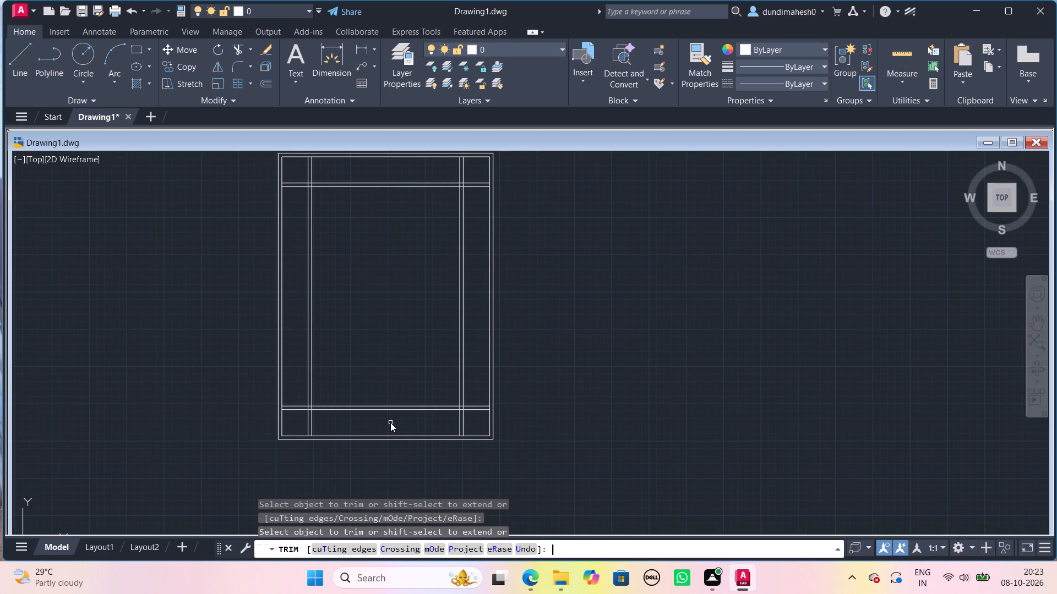
{"action": "scroll", "coordinate": [390, 422], "scroll_direction": "up", "scroll_amount": 1}
{"action": "left_click", "coordinate": [514, 434]}
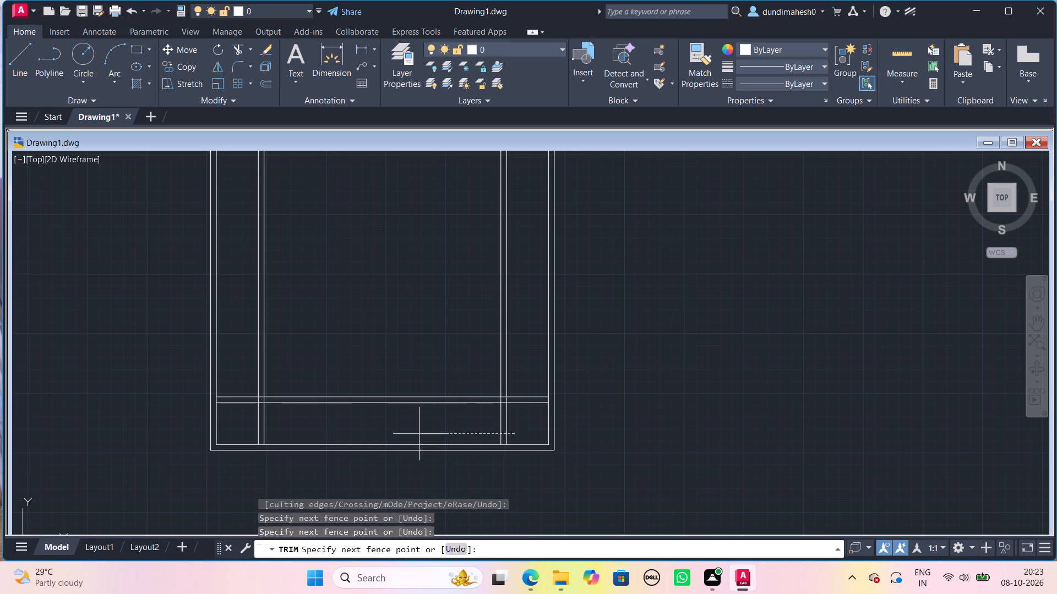
{"action": "left_click", "coordinate": [247, 431]}
Trim the overlapping inner line ends in both bottom wall corners and the horizontal ends extending past the side walls.
{"action": "scroll", "coordinate": [308, 436], "scroll_direction": "up", "scroll_amount": 2}
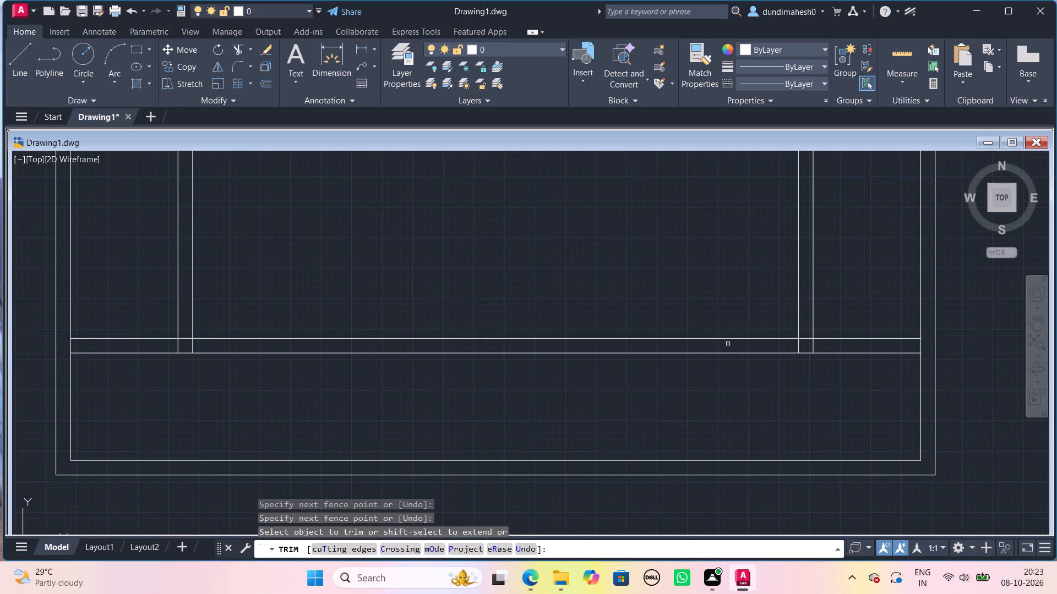
{"action": "left_click", "coordinate": [805, 348]}
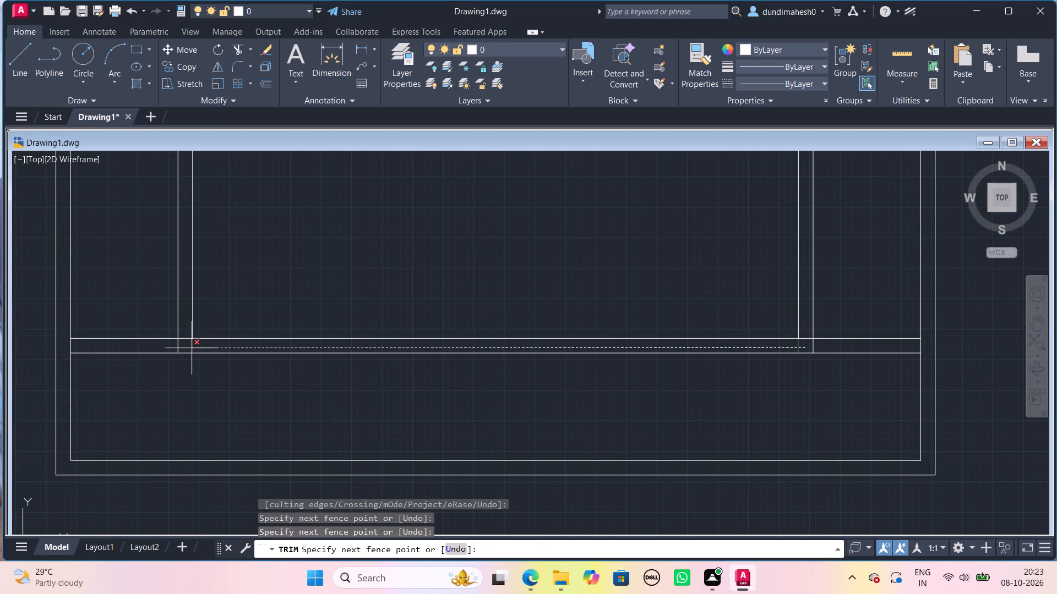
{"action": "left_click", "coordinate": [189, 343]}
{"action": "left_click", "coordinate": [186, 338]}
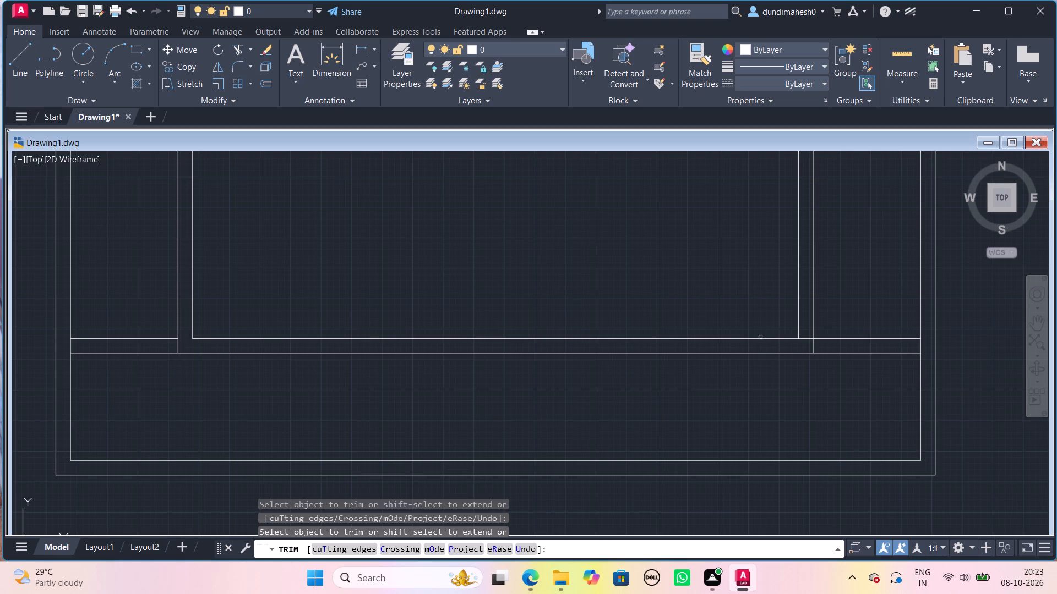
{"action": "left_click", "coordinate": [825, 327]}
{"action": "left_click", "coordinate": [856, 410]}
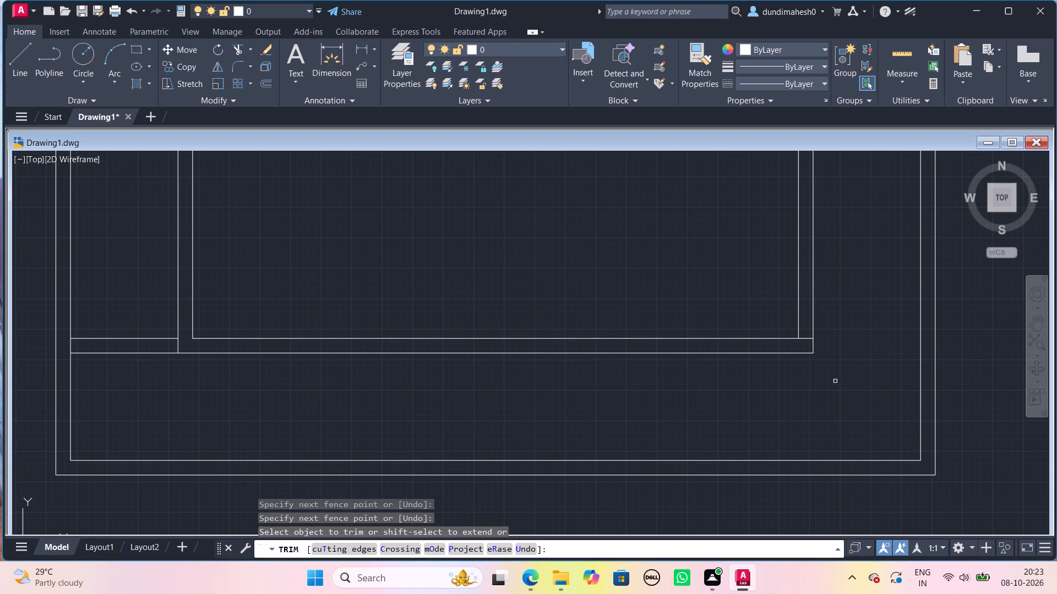
{"action": "left_click", "coordinate": [807, 335]}
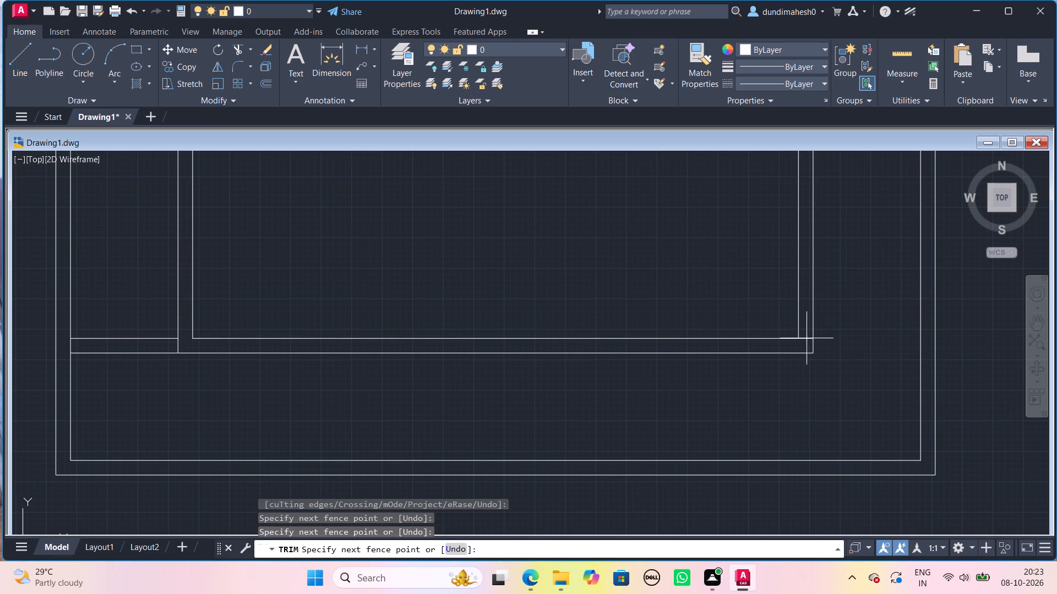
{"action": "left_click", "coordinate": [808, 339]}
{"action": "left_click", "coordinate": [156, 313]}
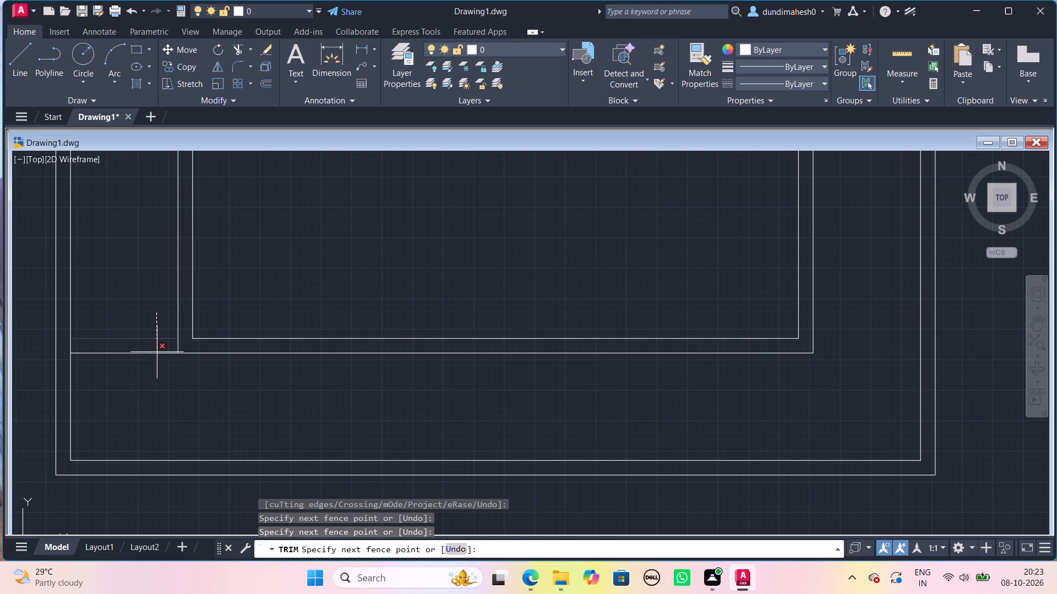
{"action": "left_click", "coordinate": [158, 356]}
Trim the wall line ends extending beyond the building's two top outer corners, on the sides and above.
{"action": "scroll", "coordinate": [158, 357], "scroll_direction": "down", "scroll_amount": 2}
{"action": "scroll", "coordinate": [217, 222], "scroll_direction": "down", "scroll_amount": 2}
{"action": "middle_click_drag", "start_coordinate": [214, 216], "coordinate": [255, 446]}
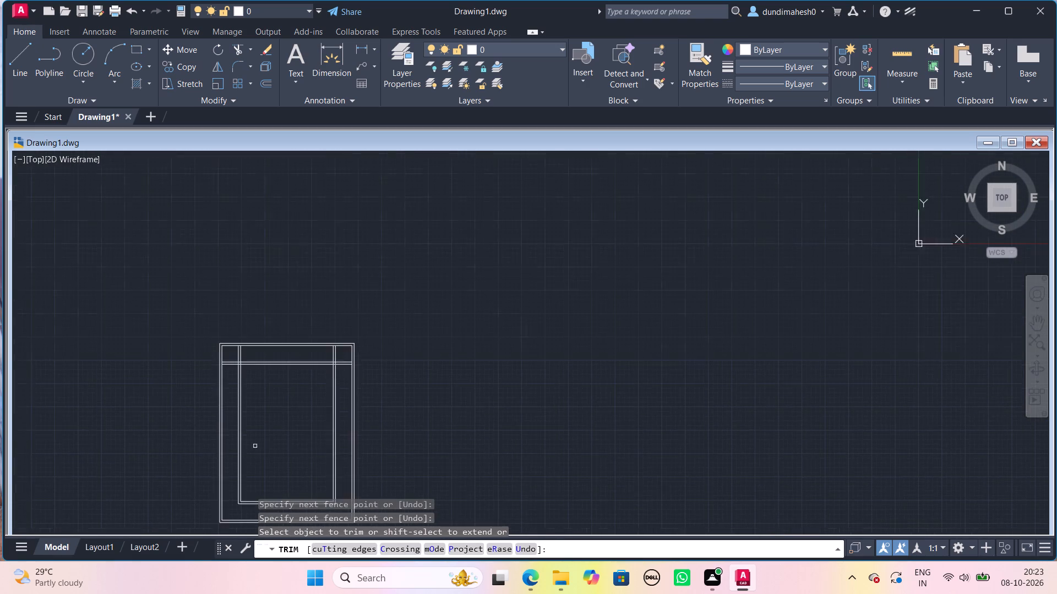
{"action": "scroll", "coordinate": [255, 441], "scroll_direction": "up", "scroll_amount": 2}
{"action": "scroll", "coordinate": [215, 312], "scroll_direction": "up", "scroll_amount": 1}
{"action": "left_click", "coordinate": [166, 238]}
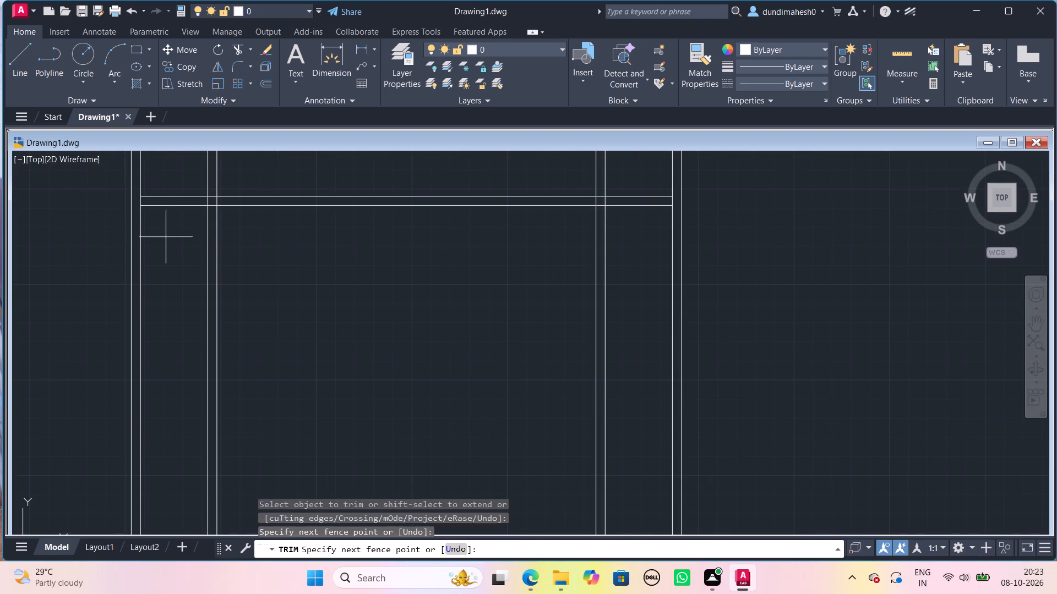
{"action": "double_click", "coordinate": [166, 173]}
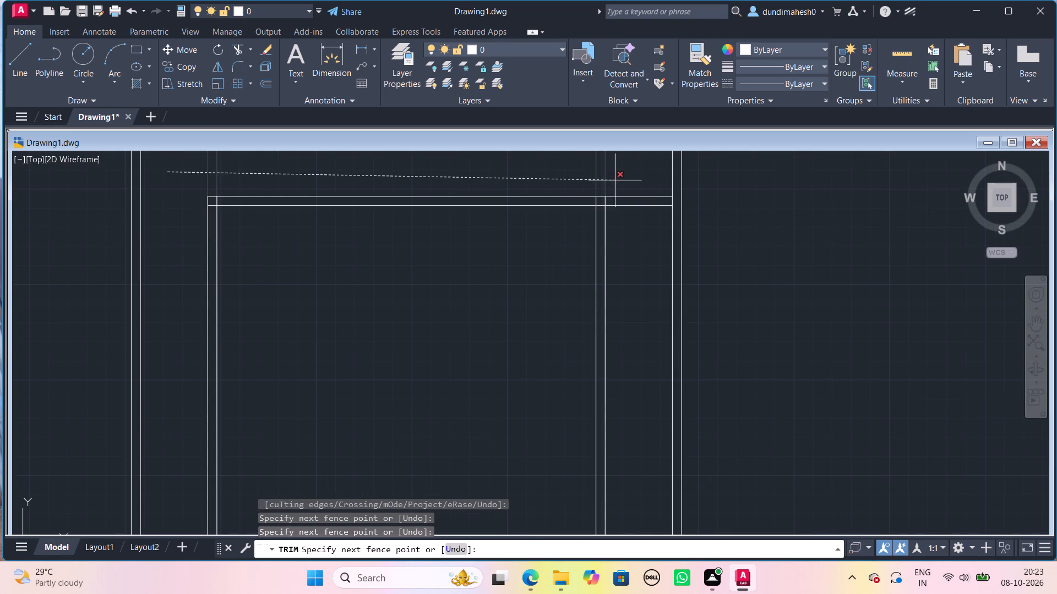
{"action": "left_click", "coordinate": [615, 180]}
{"action": "left_click", "coordinate": [618, 175]}
{"action": "left_click", "coordinate": [620, 212]}
Trim the inner wall line ends crossing inside both top wall corners and finish trimming.
{"action": "scroll", "coordinate": [620, 212], "scroll_direction": "up", "scroll_amount": 1}
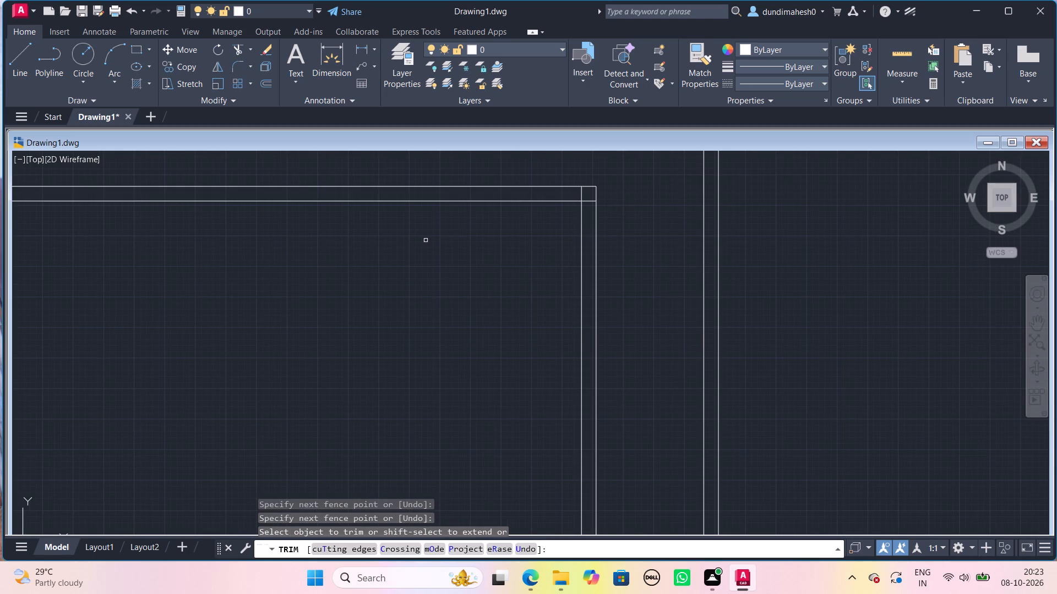
{"action": "middle_click_drag", "start_coordinate": [487, 243], "coordinate": [696, 260]}
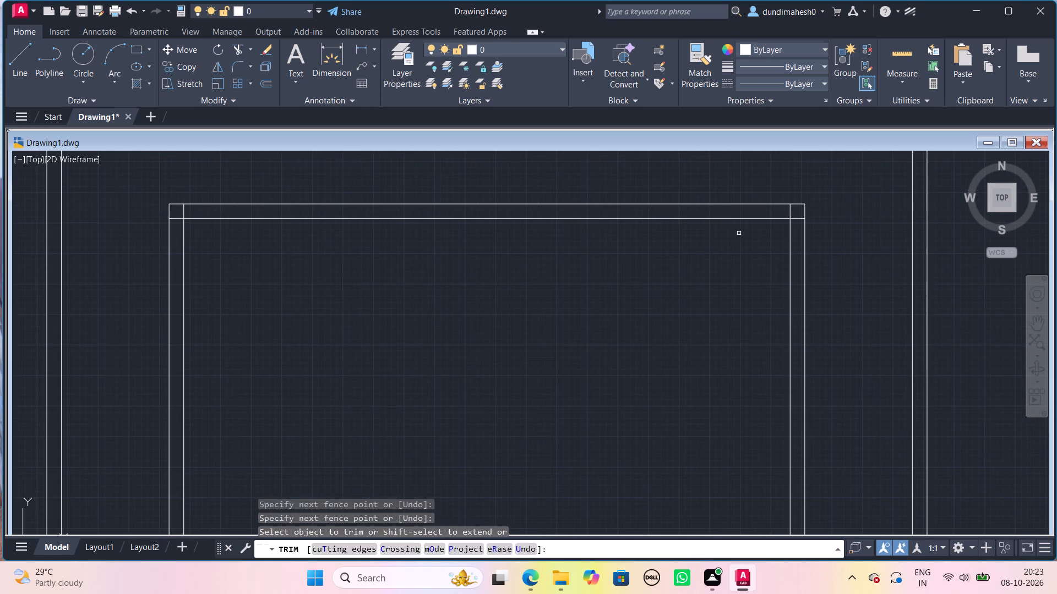
{"action": "left_click", "coordinate": [798, 223]}
{"action": "left_click", "coordinate": [798, 217]}
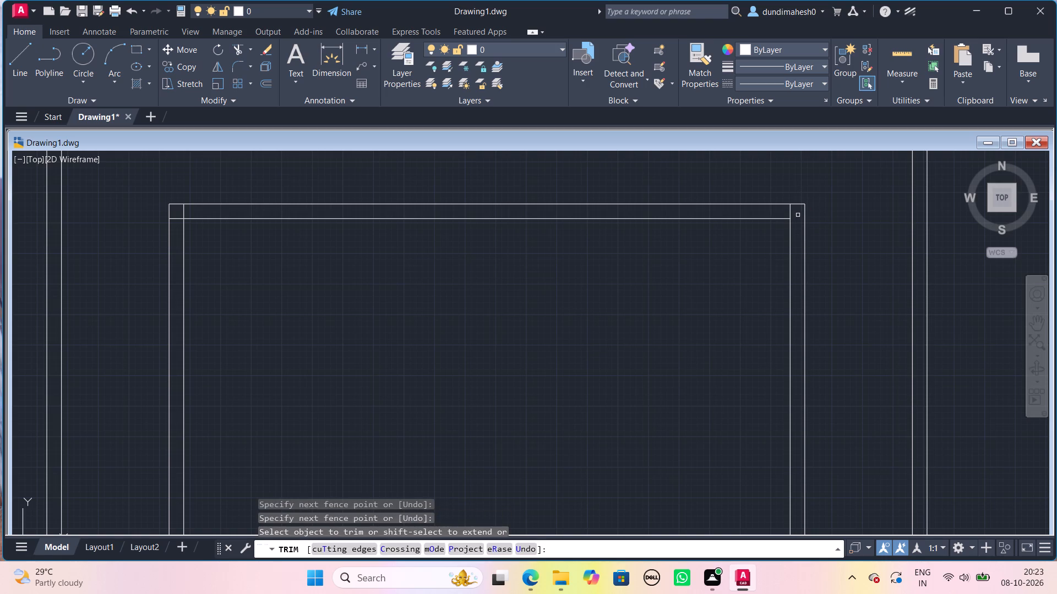
{"action": "left_click", "coordinate": [798, 215]}
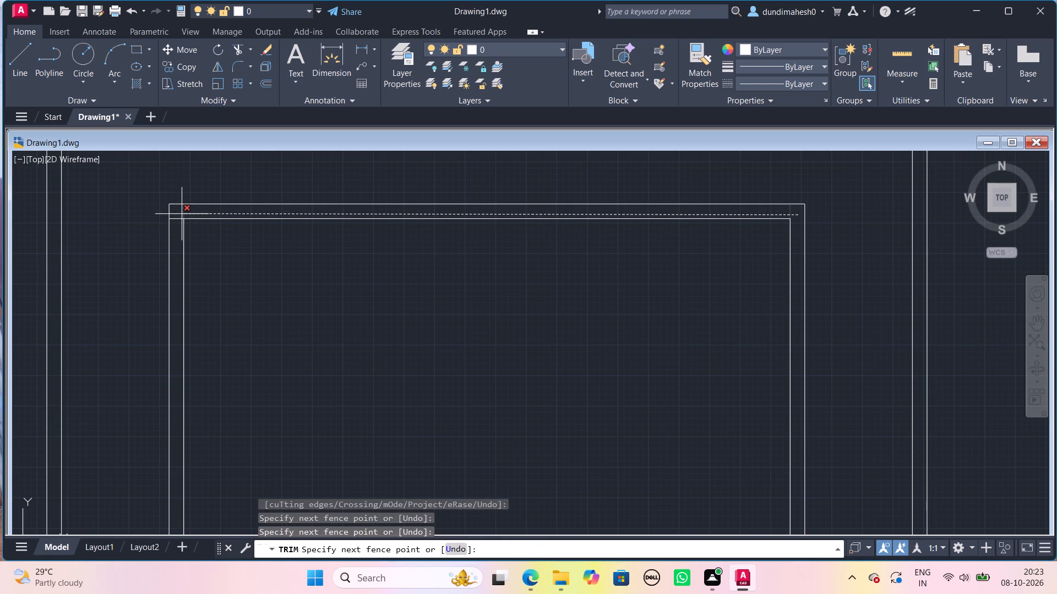
{"action": "left_click", "coordinate": [182, 214]}
{"action": "left_click", "coordinate": [181, 214]}
{"action": "left_click", "coordinate": [178, 222]}
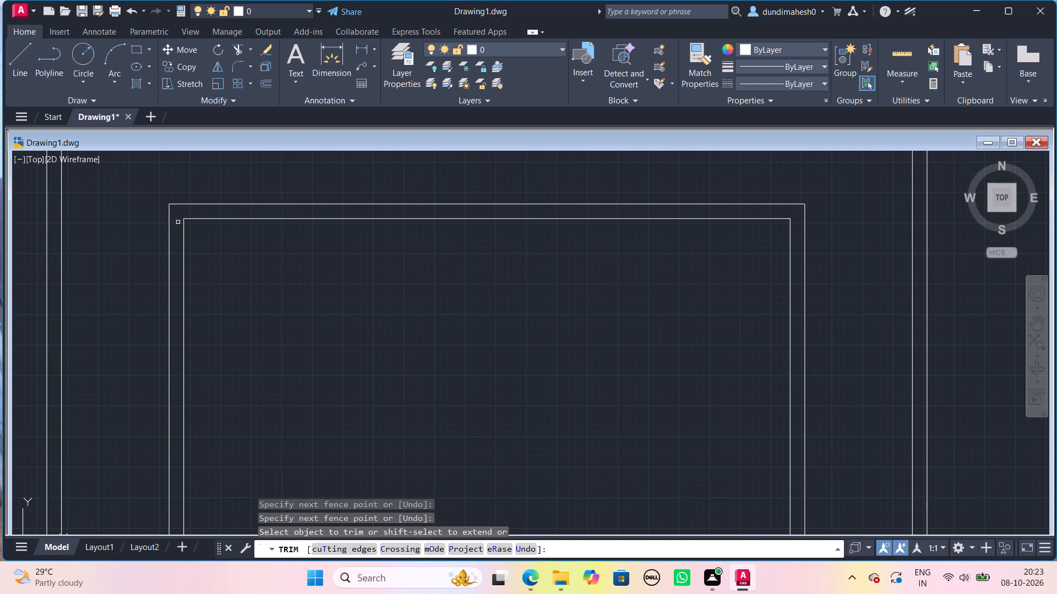
{"action": "key", "text": "space"}
Offset the building's left inner wall line 12' inward to start a vertical partition.
{"action": "type", "text": "o"}
{"action": "key", "text": "Return"}
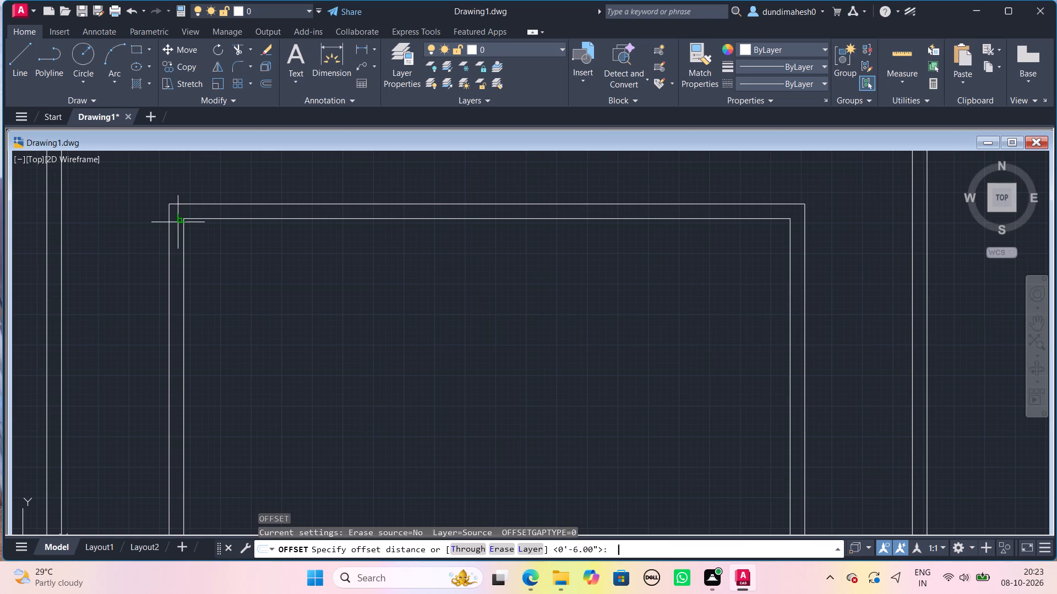
{"action": "type", "text": "12"}
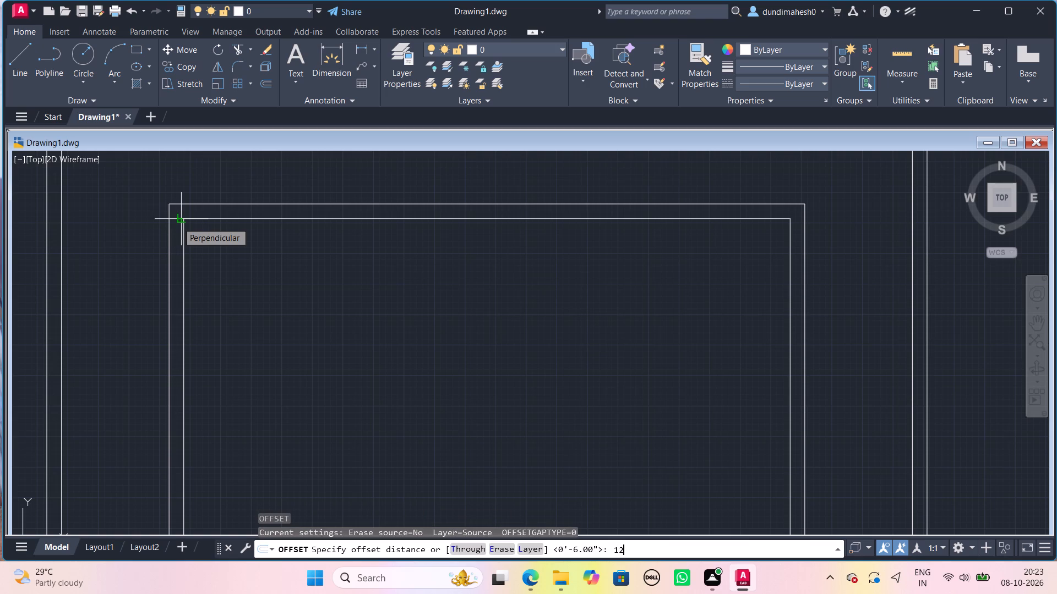
{"action": "key", "text": "apostrophe"}
{"action": "key", "text": "Return"}
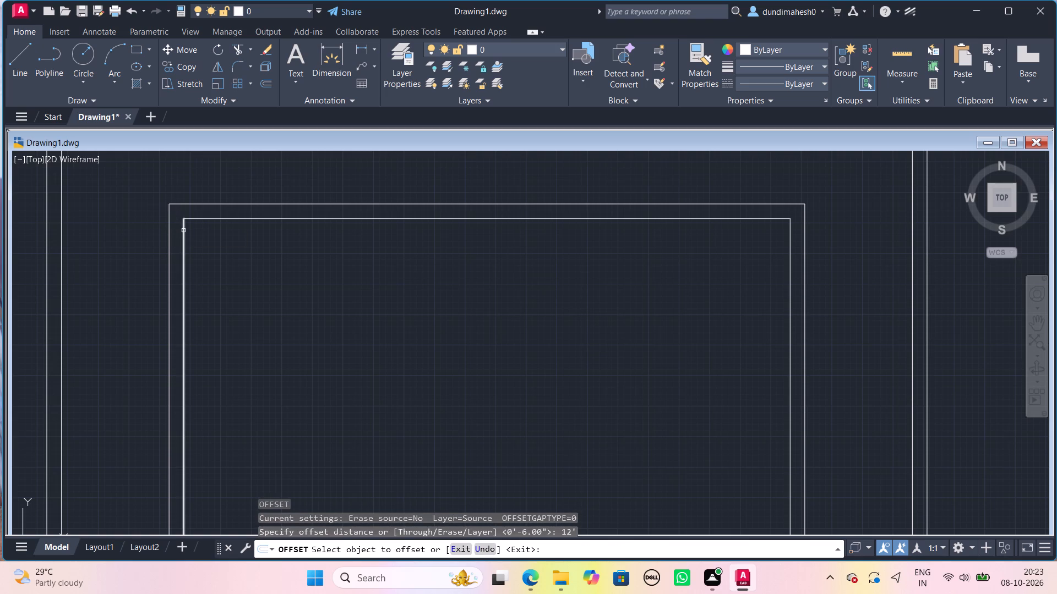
{"action": "left_click", "coordinate": [183, 230]}
{"action": "left_click", "coordinate": [219, 243]}
{"action": "key", "text": "space"}
Offset the new vertical partition line 6" to the right to give the partition its thickness.
{"action": "key", "text": "space"}
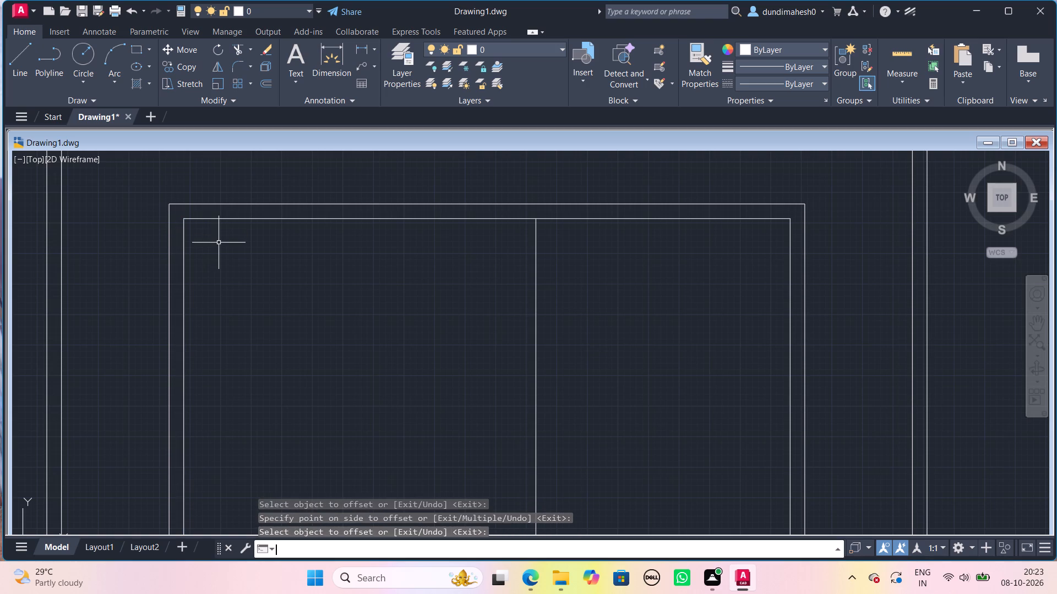
{"action": "type", "text": "6\""}
{"action": "key", "text": "Return"}
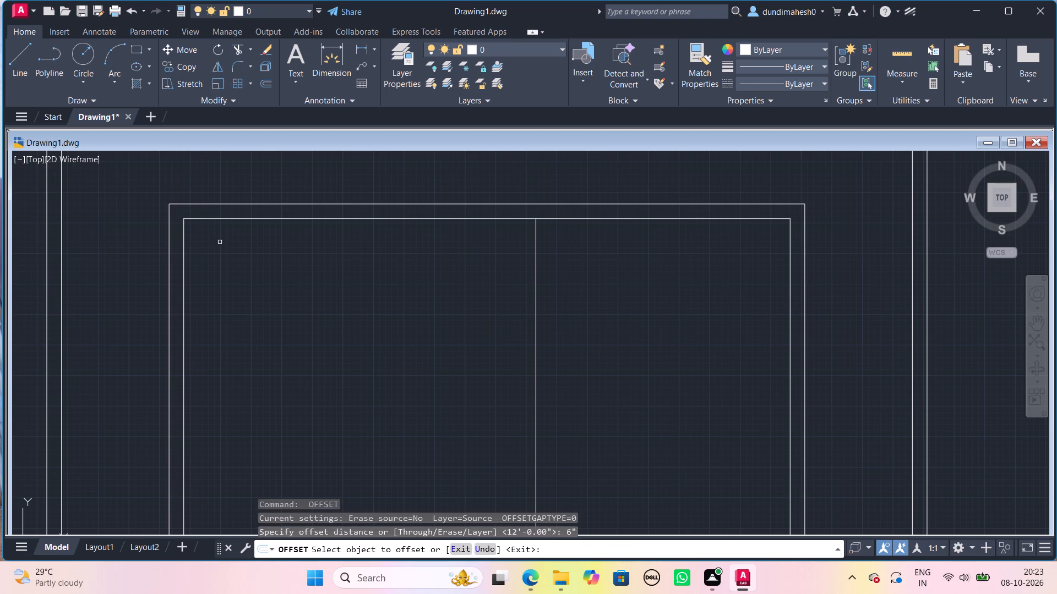
{"action": "left_click", "coordinate": [537, 277]}
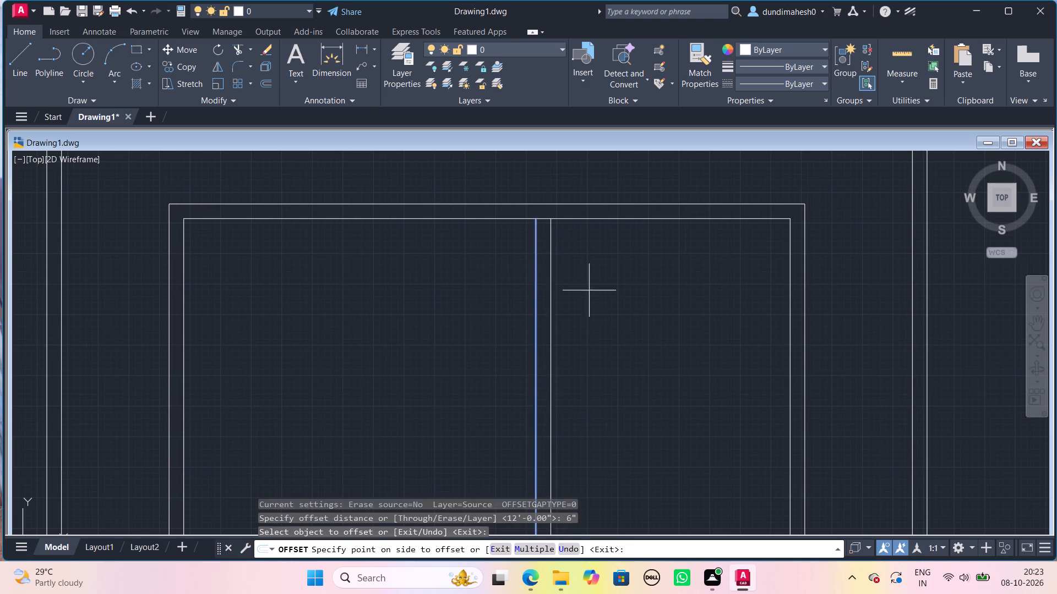
{"action": "left_click", "coordinate": [589, 290]}
{"action": "key", "text": "space"}
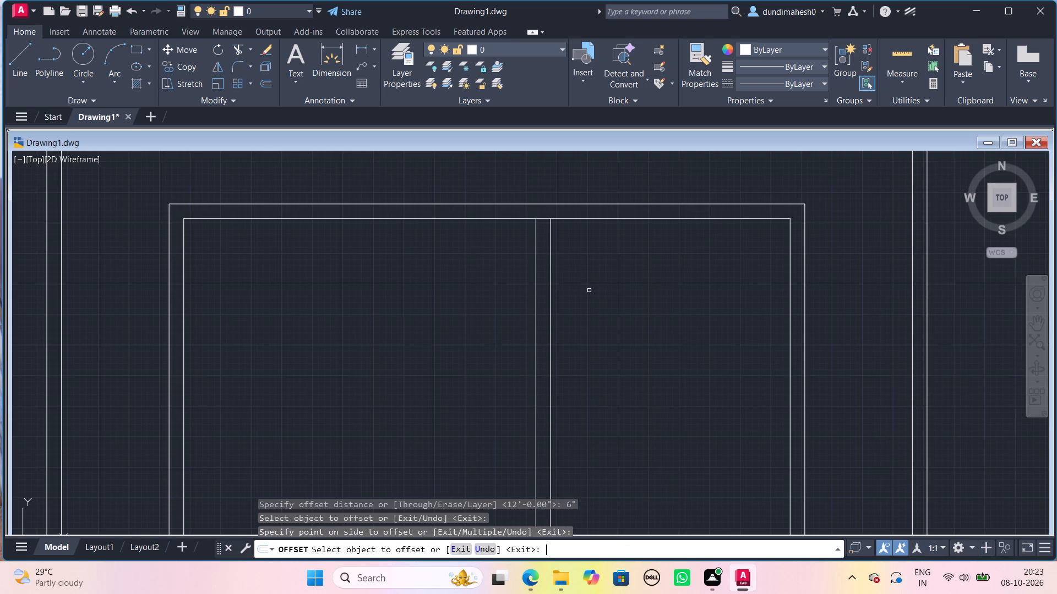
Measure the clear width between the vertical partition and the right inner wall line with a linear dimension.
{"action": "left_click", "coordinate": [367, 42]}
{"action": "left_click", "coordinate": [550, 263]}
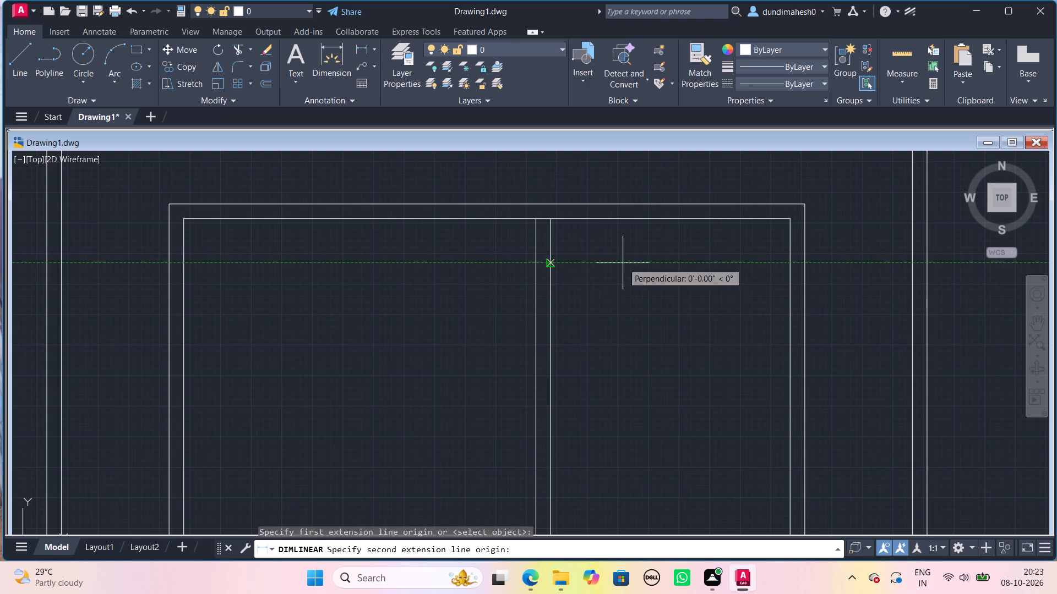
{"action": "left_click", "coordinate": [792, 263]}
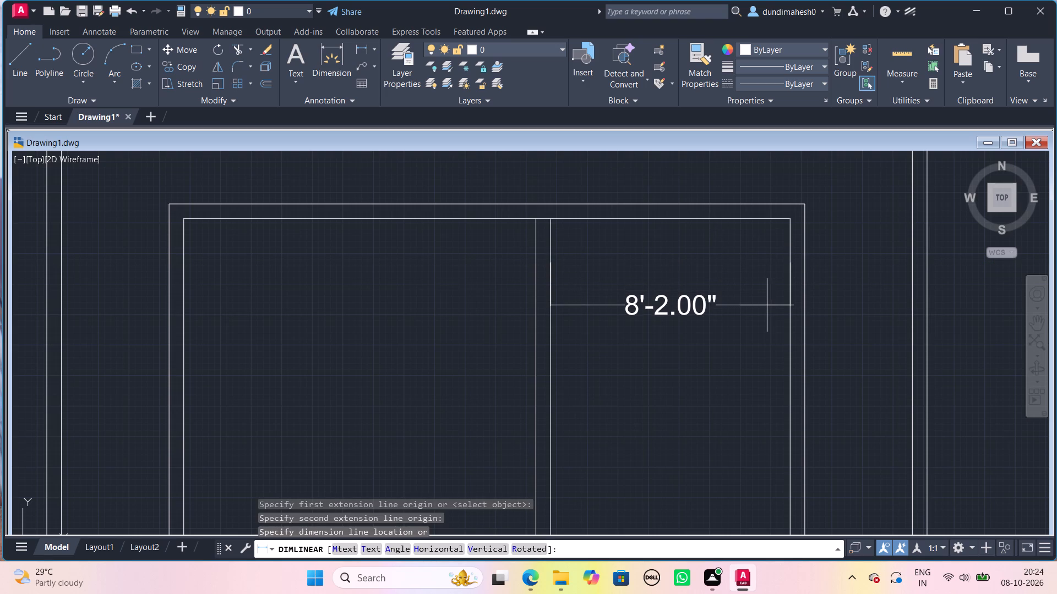
{"action": "key", "text": "Escape"}
Offset the building's top inner wall line 11'2" downward to start a horizontal partition.
{"action": "scroll", "coordinate": [767, 305], "scroll_direction": "down", "scroll_amount": 1}
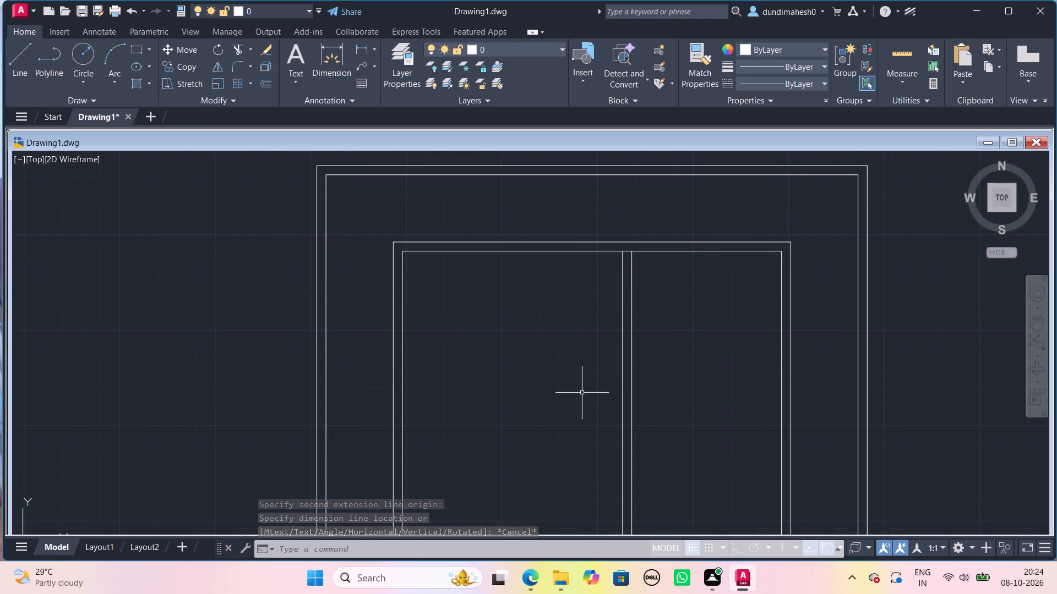
{"action": "key", "text": "o"}
{"action": "key", "text": "Return"}
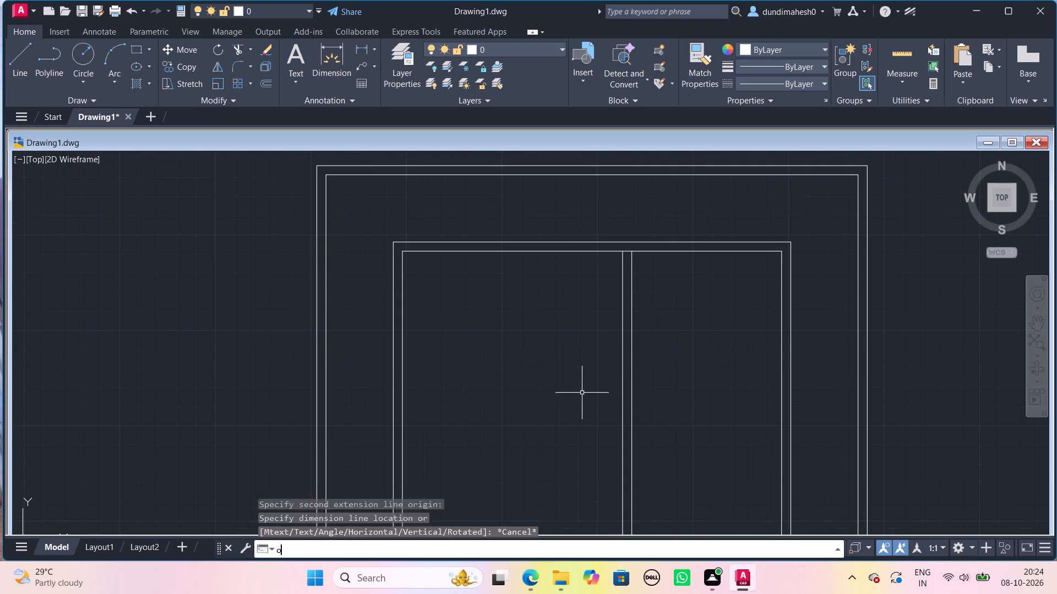
{"action": "type", "text": "11"}
{"action": "type", "text": "'2\""}
{"action": "key", "text": "Return"}
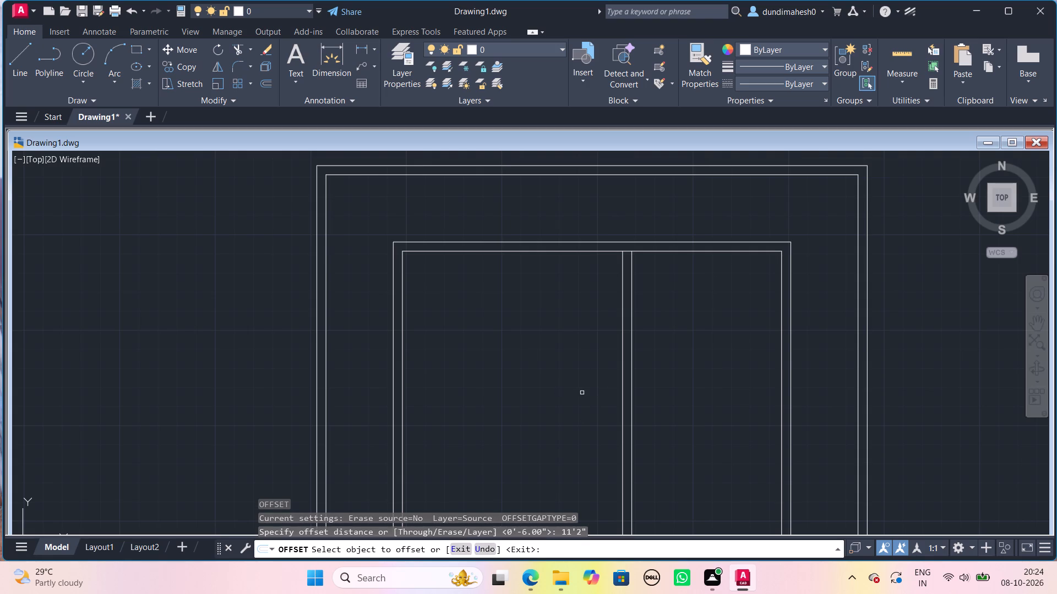
{"action": "left_click", "coordinate": [504, 249]}
{"action": "left_click", "coordinate": [505, 252]}
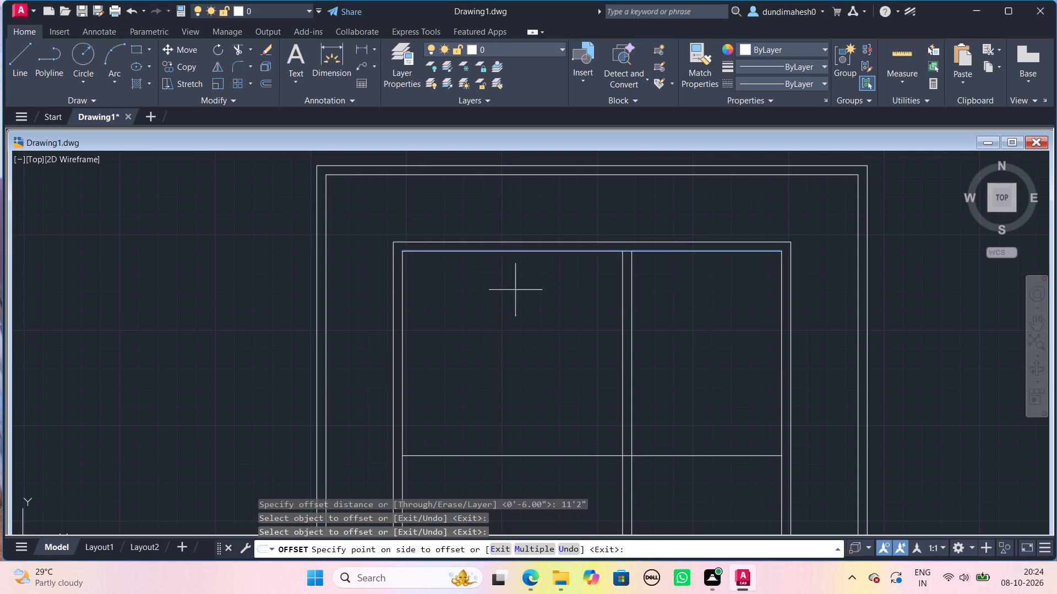
{"action": "left_click", "coordinate": [516, 296]}
{"action": "key", "text": "space"}
Offset the new horizontal partition line 6" downward to give the partition its thickness.
{"action": "key", "text": "space"}
{"action": "type", "text": "6\""}
{"action": "key", "text": "Return"}
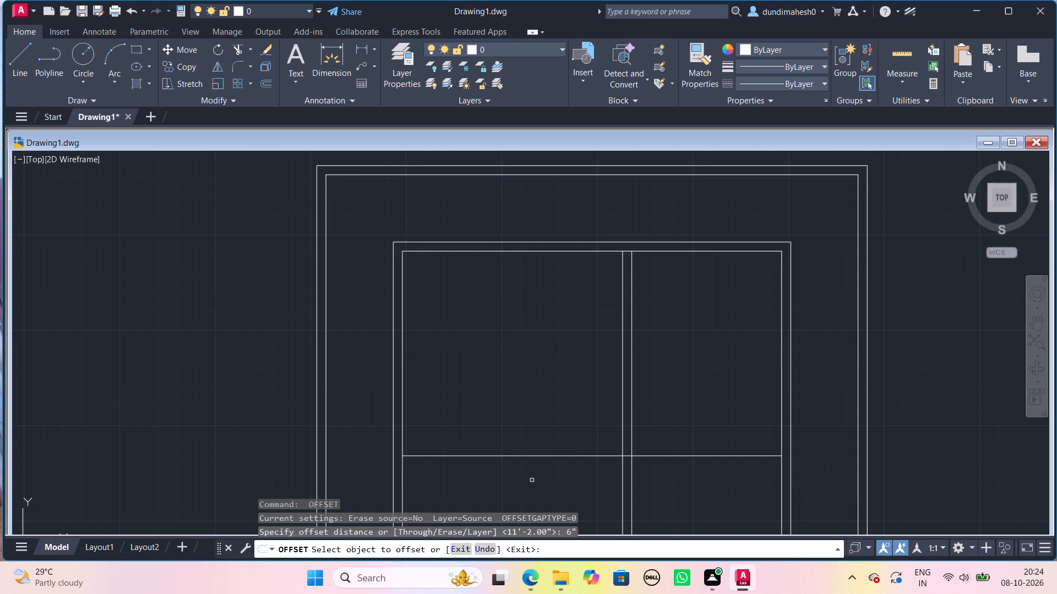
{"action": "left_click", "coordinate": [526, 457]}
{"action": "left_click", "coordinate": [530, 470]}
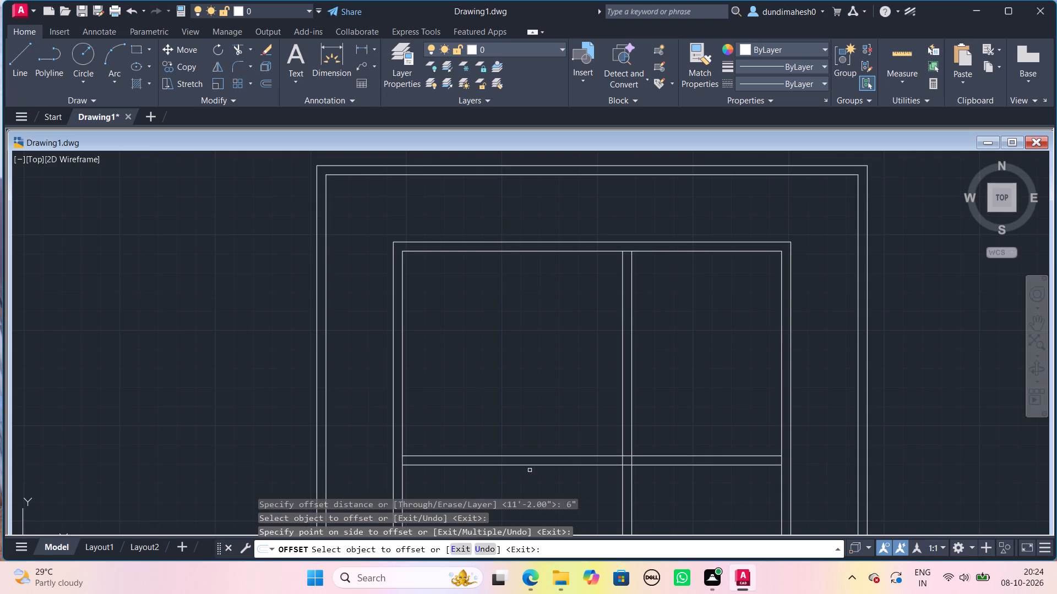
{"action": "key", "text": "space"}
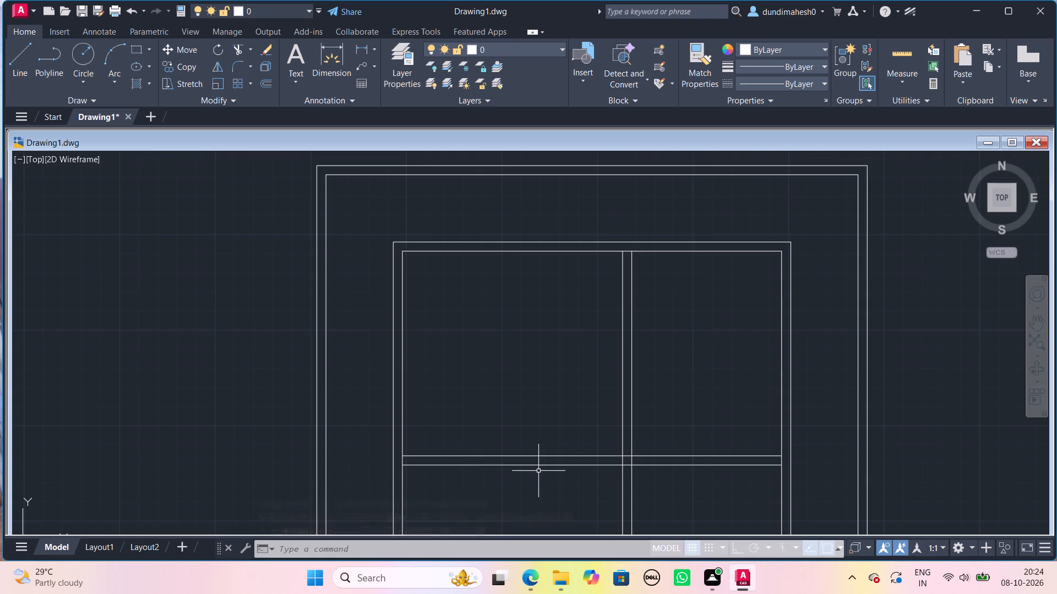
Trim the vertical partition lines below the horizontal partition and the horizontal partition lines right of the vertical one.
{"action": "scroll", "coordinate": [539, 471], "scroll_direction": "down", "scroll_amount": 2}
{"action": "middle_click_drag", "start_coordinate": [543, 476], "coordinate": [500, 402]}
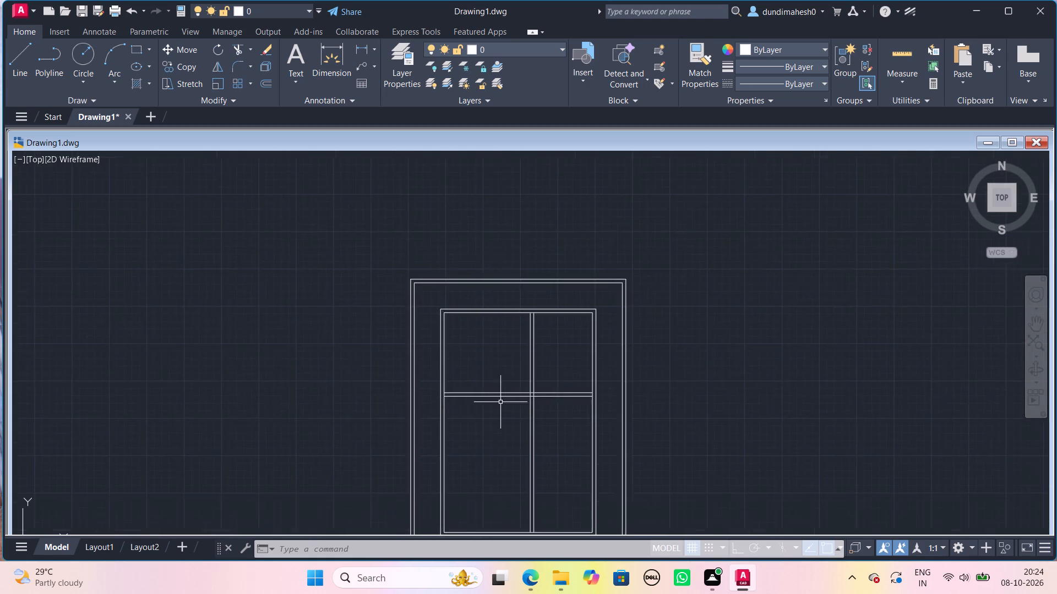
{"action": "scroll", "coordinate": [500, 403], "scroll_direction": "up", "scroll_amount": 1}
{"action": "type", "text": "trim"}
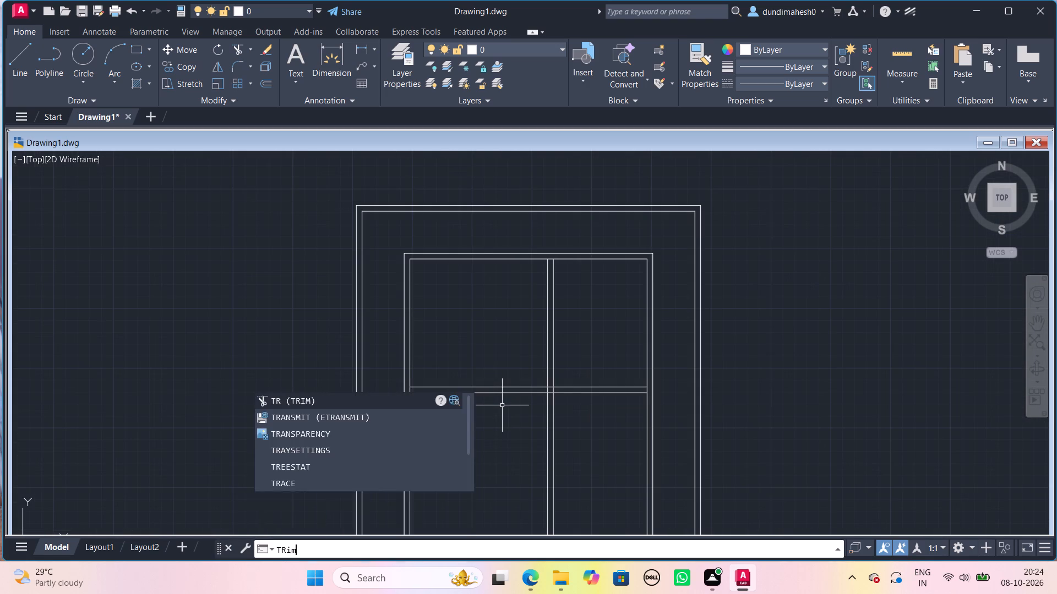
{"action": "key", "text": "Return"}
{"action": "key", "text": "Return"}
{"action": "left_click", "coordinate": [514, 412]}
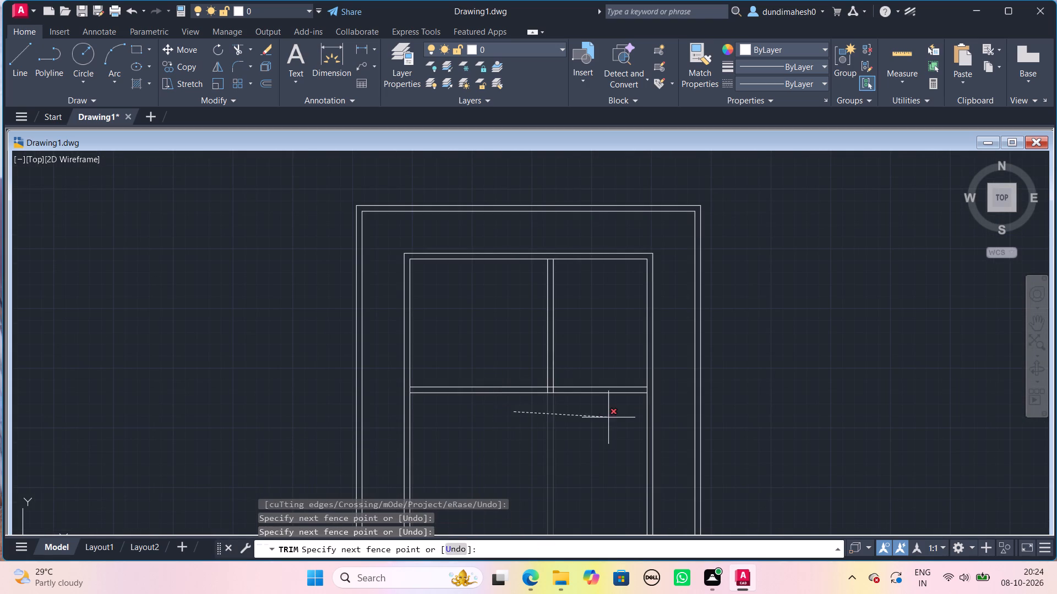
{"action": "double_click", "coordinate": [608, 417]}
{"action": "left_click", "coordinate": [603, 365]}
{"action": "left_click", "coordinate": [602, 438]}
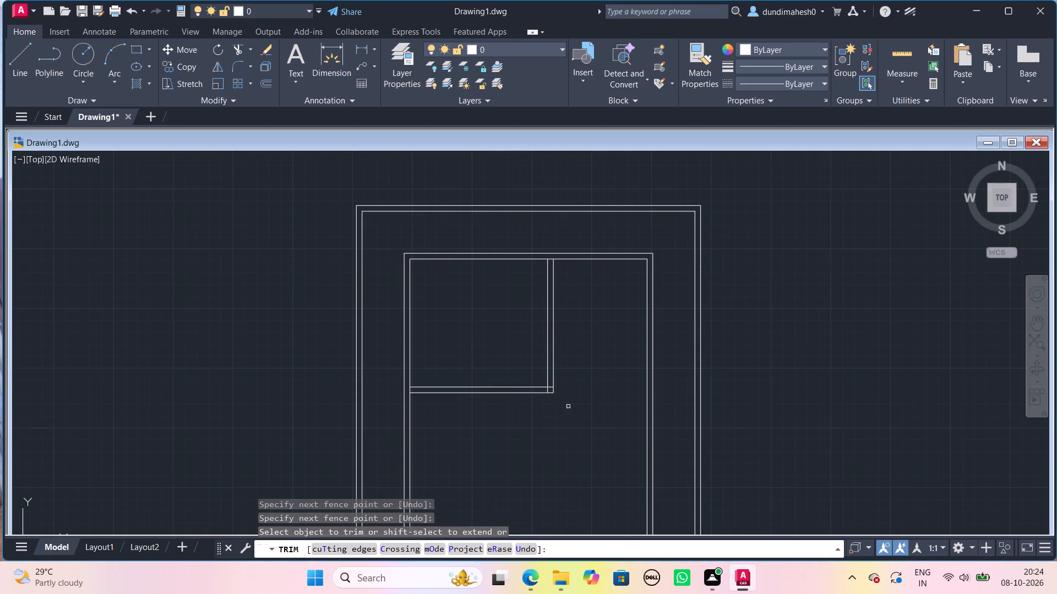
Trim the overlapping inner line ends in the corner where the two partitions meet.
{"action": "scroll", "coordinate": [559, 397], "scroll_direction": "up", "scroll_amount": 2}
{"action": "left_click", "coordinate": [542, 375]}
{"action": "left_click", "coordinate": [530, 377]}
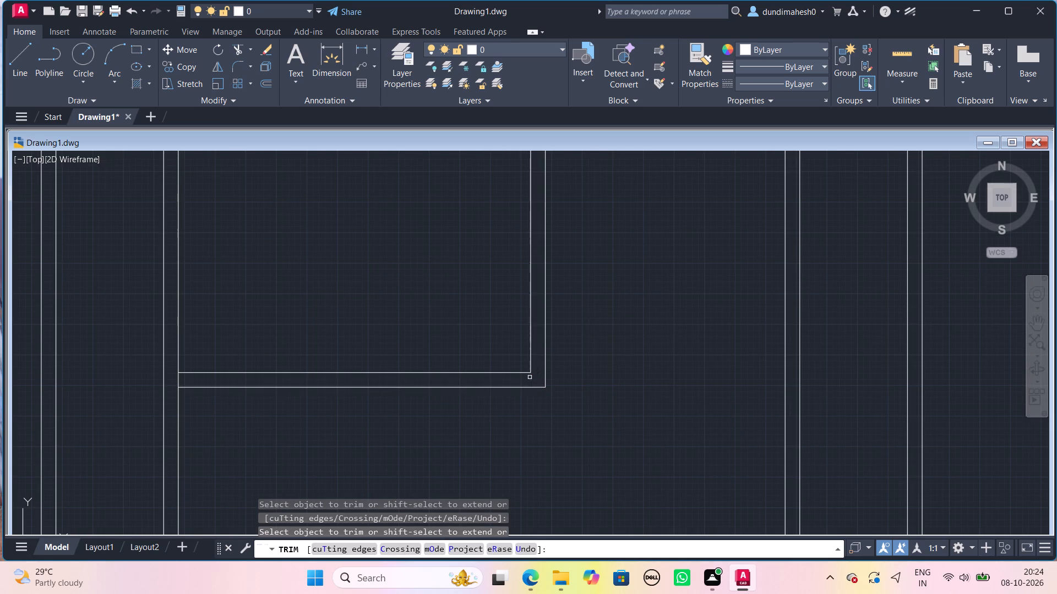
Trim the left and top inner wall line segments between the partition lines at their junctions, and finish trimming.
{"action": "left_click", "coordinate": [175, 379]}
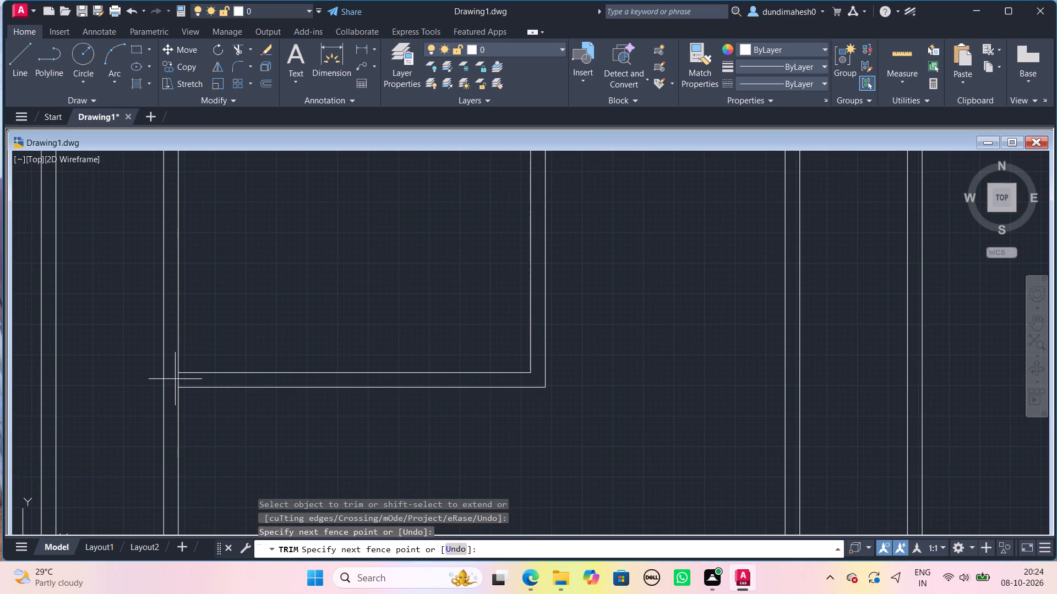
{"action": "left_click", "coordinate": [183, 379]}
{"action": "scroll", "coordinate": [184, 379], "scroll_direction": "down", "scroll_amount": 3}
{"action": "scroll", "coordinate": [256, 277], "scroll_direction": "up", "scroll_amount": 3}
{"action": "scroll", "coordinate": [299, 328], "scroll_direction": "up", "scroll_amount": 1}
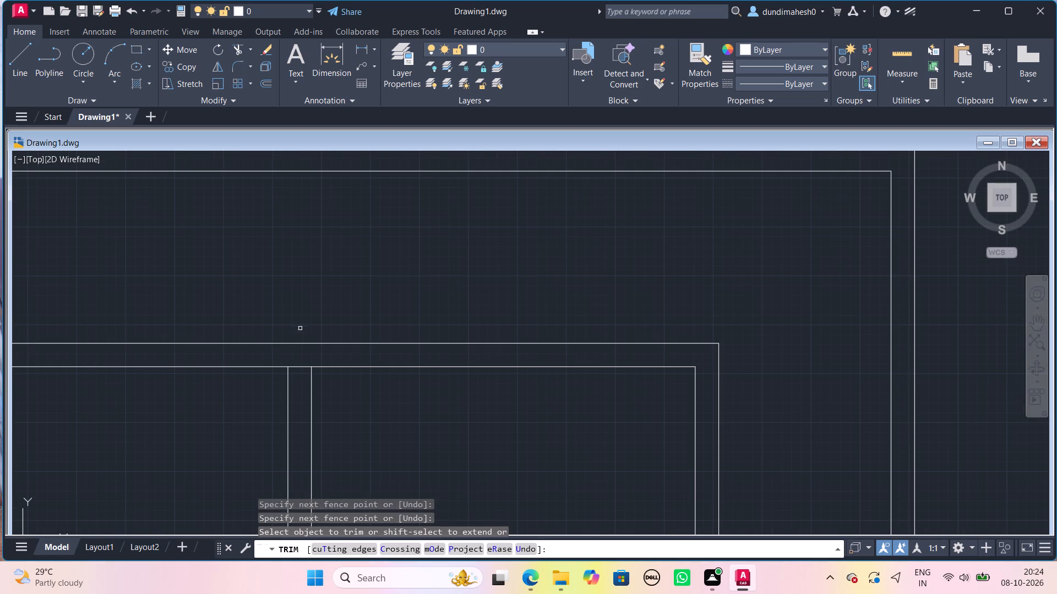
{"action": "left_click", "coordinate": [298, 358]}
{"action": "left_click", "coordinate": [298, 383]}
{"action": "scroll", "coordinate": [298, 383], "scroll_direction": "down", "scroll_amount": 1}
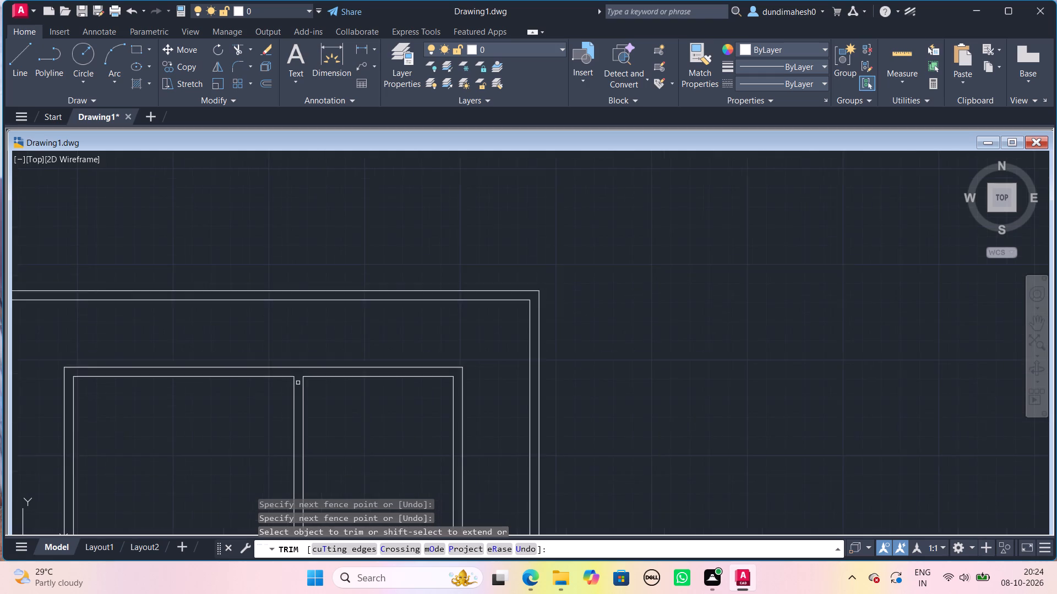
{"action": "scroll", "coordinate": [298, 383], "scroll_direction": "down", "scroll_amount": 2}
{"action": "scroll", "coordinate": [337, 430], "scroll_direction": "down", "scroll_amount": 1}
{"action": "middle_click_drag", "start_coordinate": [355, 485], "coordinate": [346, 333]}
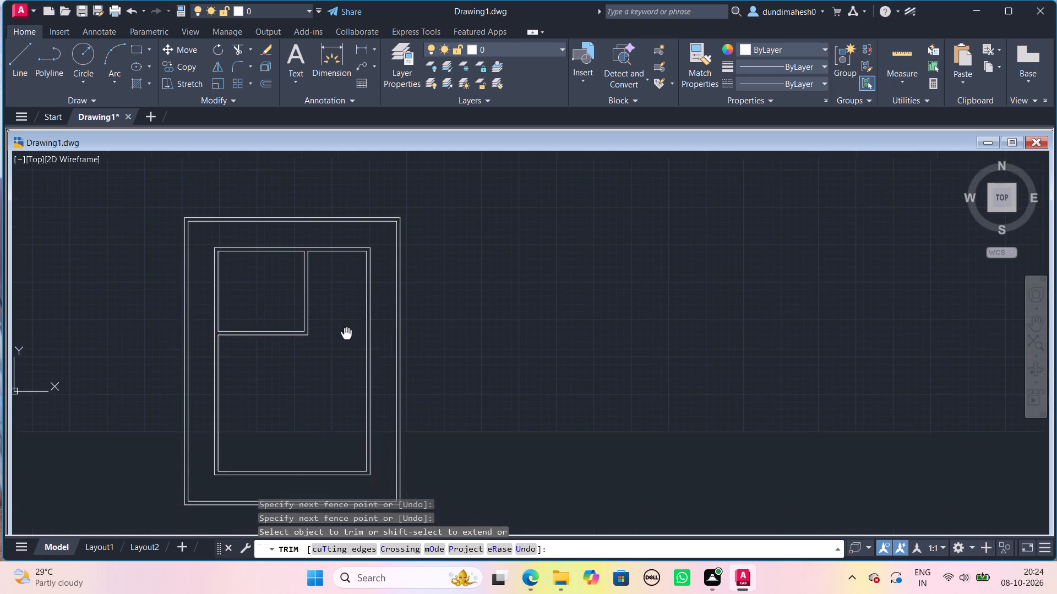
{"action": "middle_click_drag", "start_coordinate": [346, 333], "coordinate": [354, 332]}
{"action": "scroll", "coordinate": [384, 333], "scroll_direction": "up", "scroll_amount": 1}
{"action": "key", "text": "Escape"}
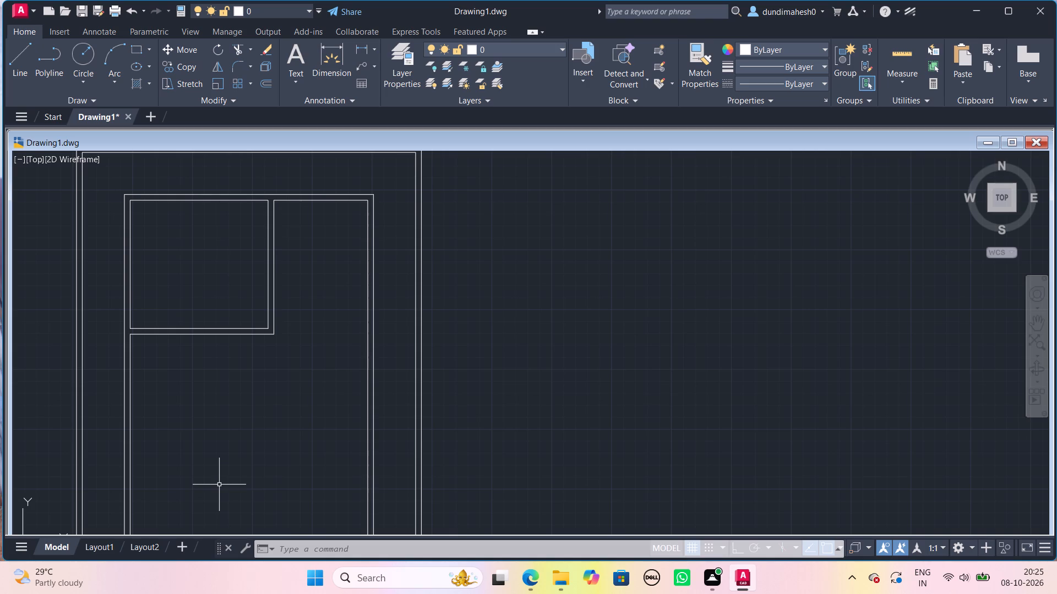
Offset the building's left inner wall line 3'8" inward.
{"action": "key", "text": "o"}
{"action": "key", "text": "Return"}
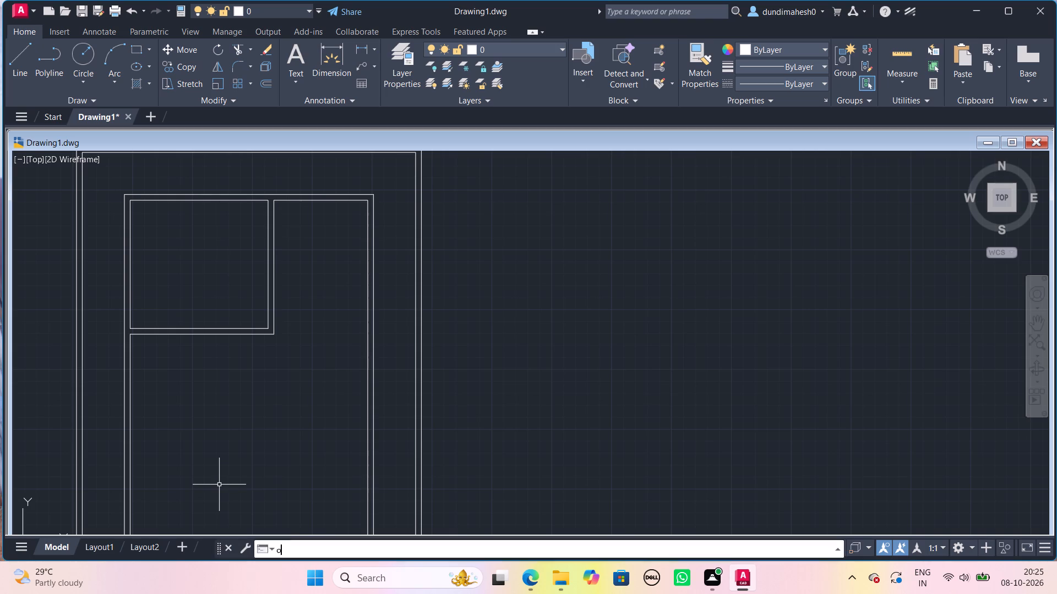
{"action": "scroll", "coordinate": [221, 483], "scroll_direction": "down", "scroll_amount": 3}
{"action": "middle_click_drag", "start_coordinate": [221, 482], "coordinate": [592, 299]}
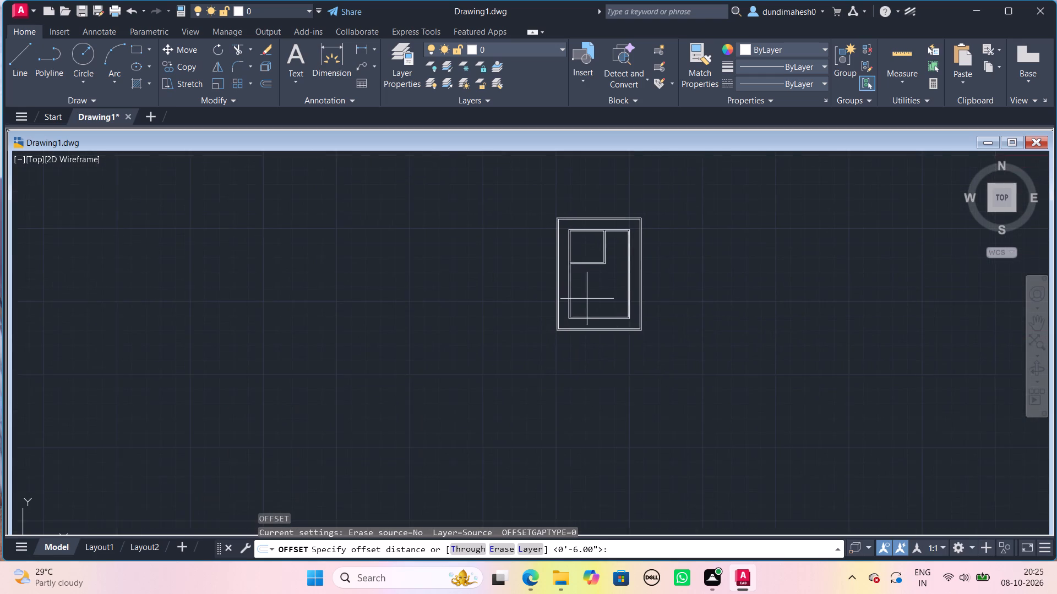
{"action": "scroll", "coordinate": [581, 299], "scroll_direction": "up", "scroll_amount": 4}
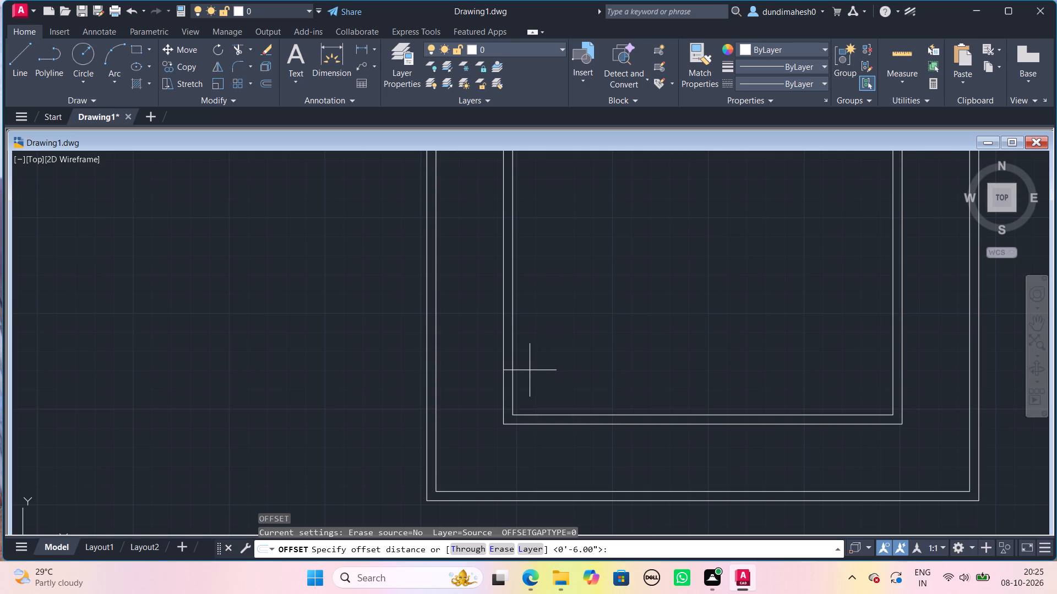
{"action": "type", "text": "3'8\""}
{"action": "key", "text": "Return"}
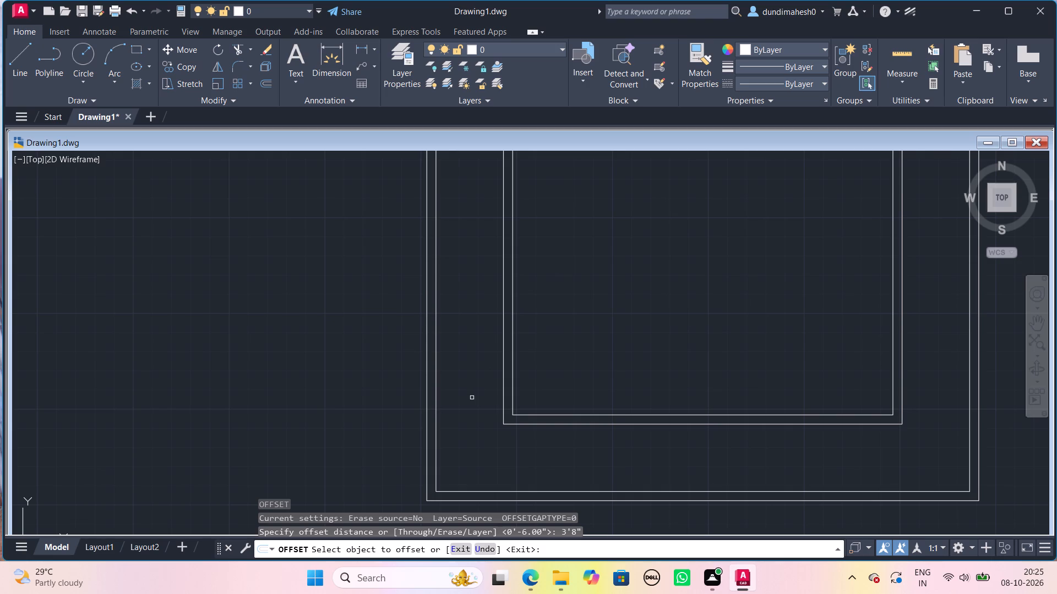
{"action": "left_click", "coordinate": [513, 360]}
{"action": "left_click", "coordinate": [522, 360]}
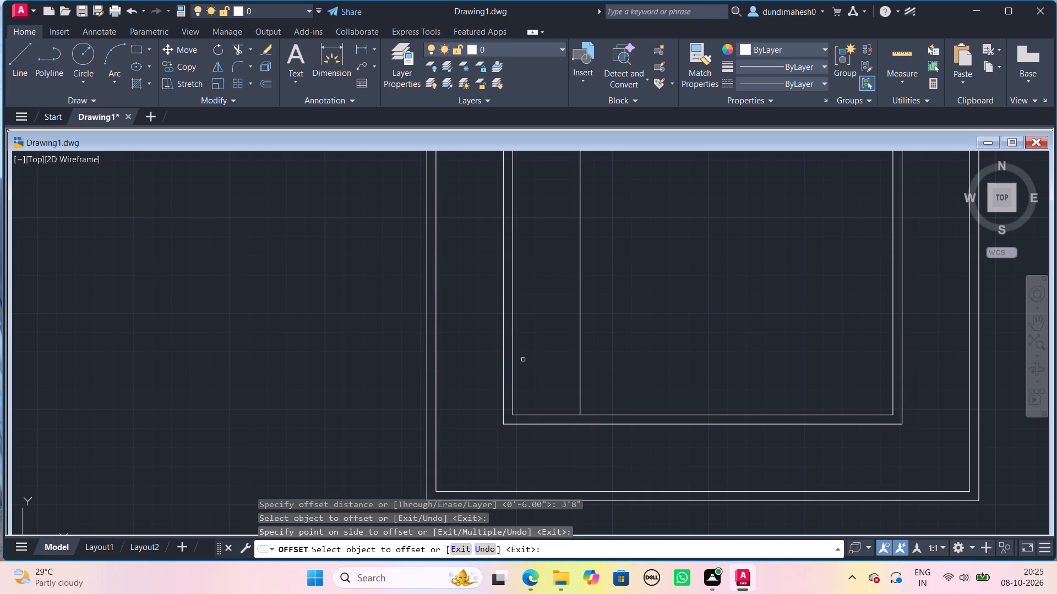
{"action": "key", "text": "space"}
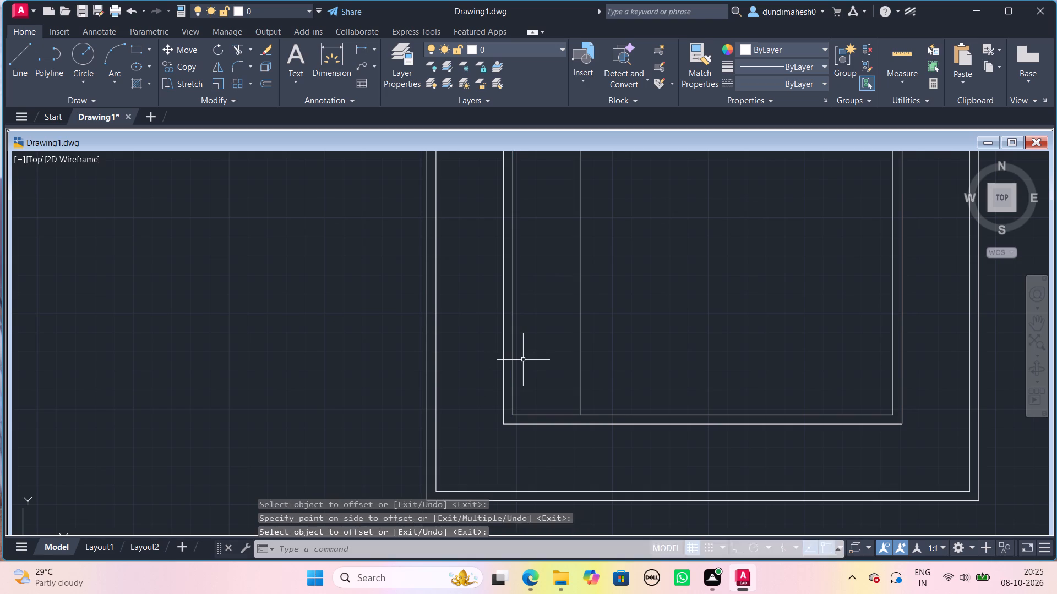
Offset the building's bottom inner wall line 15'4" upward, into the building.
{"action": "key", "text": "space"}
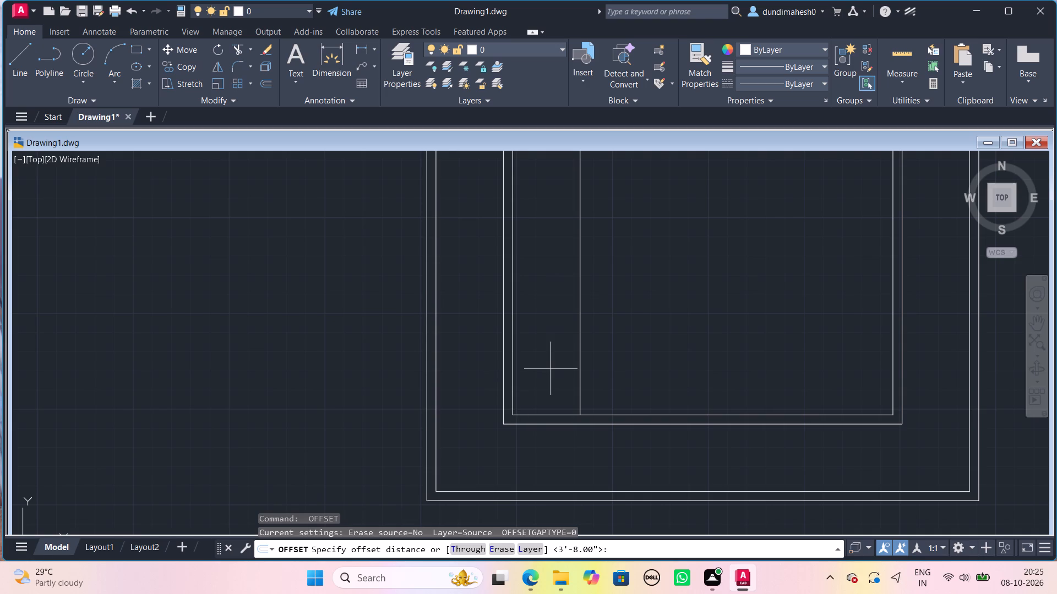
{"action": "type", "text": "15"}
{"action": "type", "text": "'4\""}
{"action": "key", "text": "Return"}
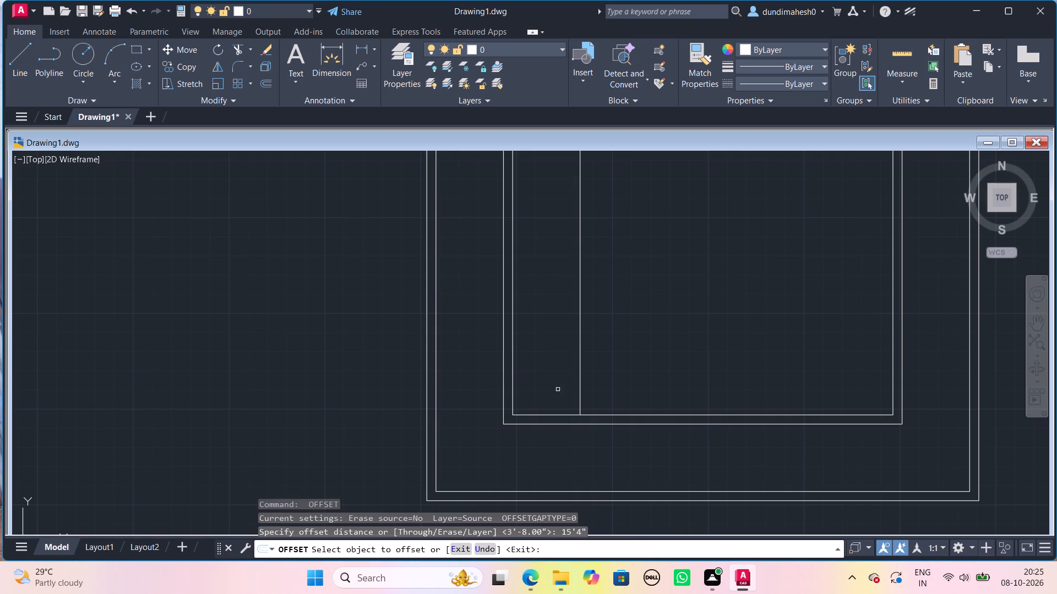
{"action": "left_click", "coordinate": [566, 411]}
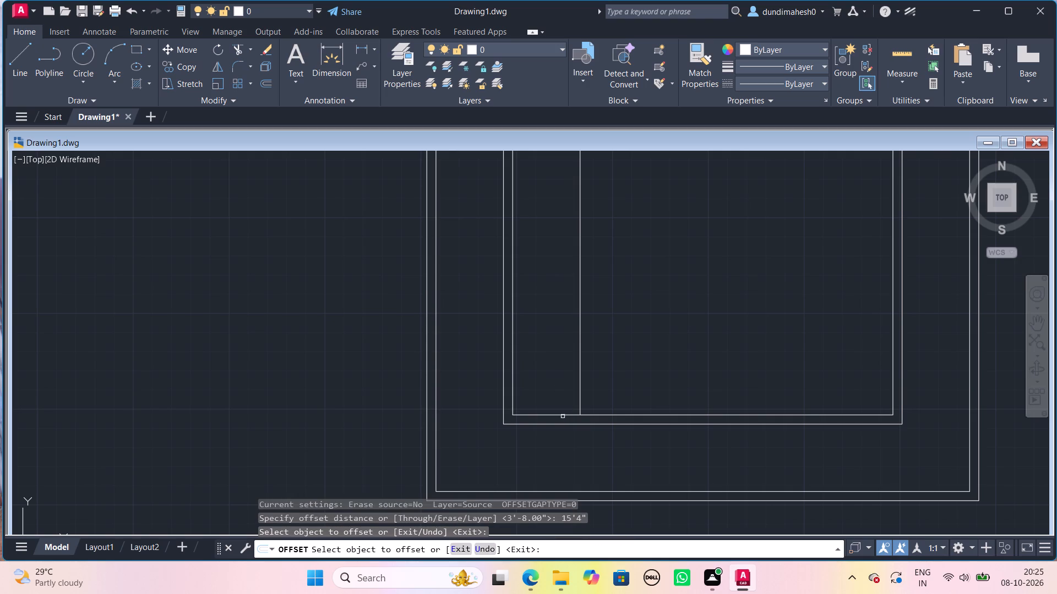
{"action": "left_click", "coordinate": [563, 416]}
{"action": "scroll", "coordinate": [558, 360], "scroll_direction": "down", "scroll_amount": 1}
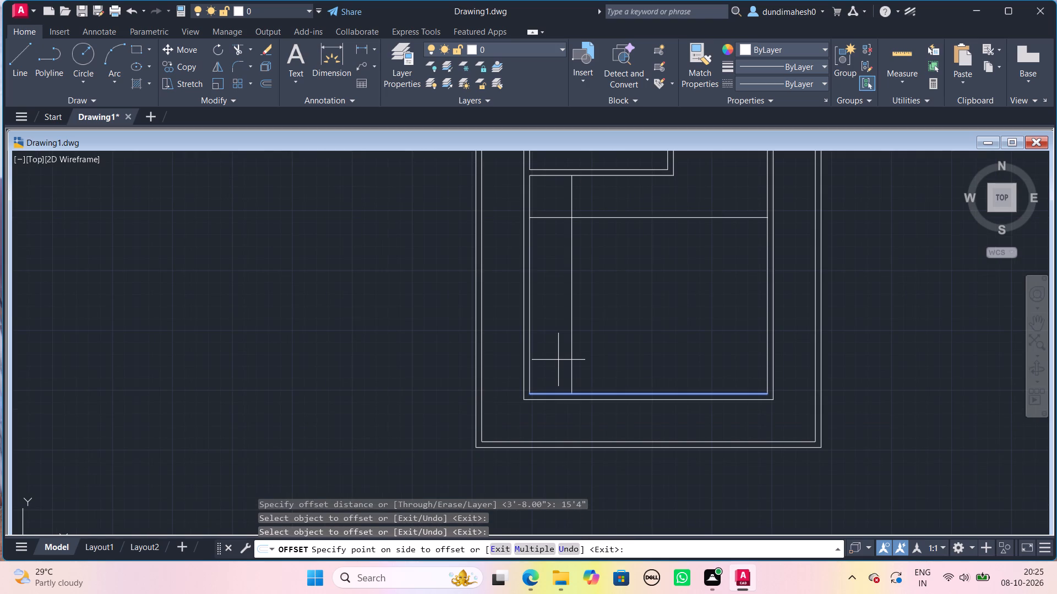
{"action": "key", "text": "Escape"}
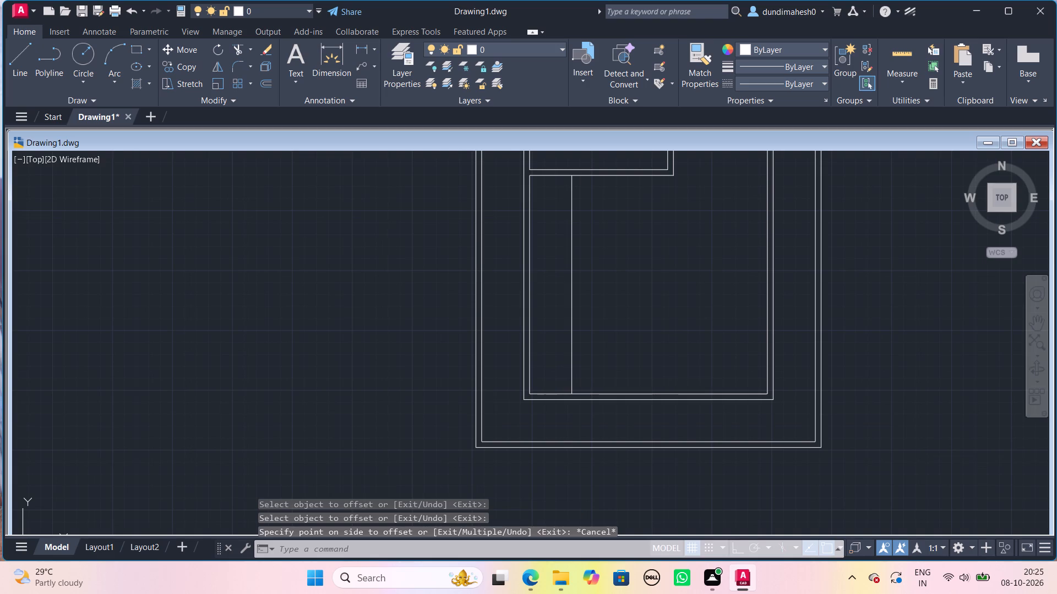
{"action": "scroll", "coordinate": [558, 360], "scroll_direction": "down", "scroll_amount": 1}
{"action": "scroll", "coordinate": [555, 355], "scroll_direction": "up", "scroll_amount": 1}
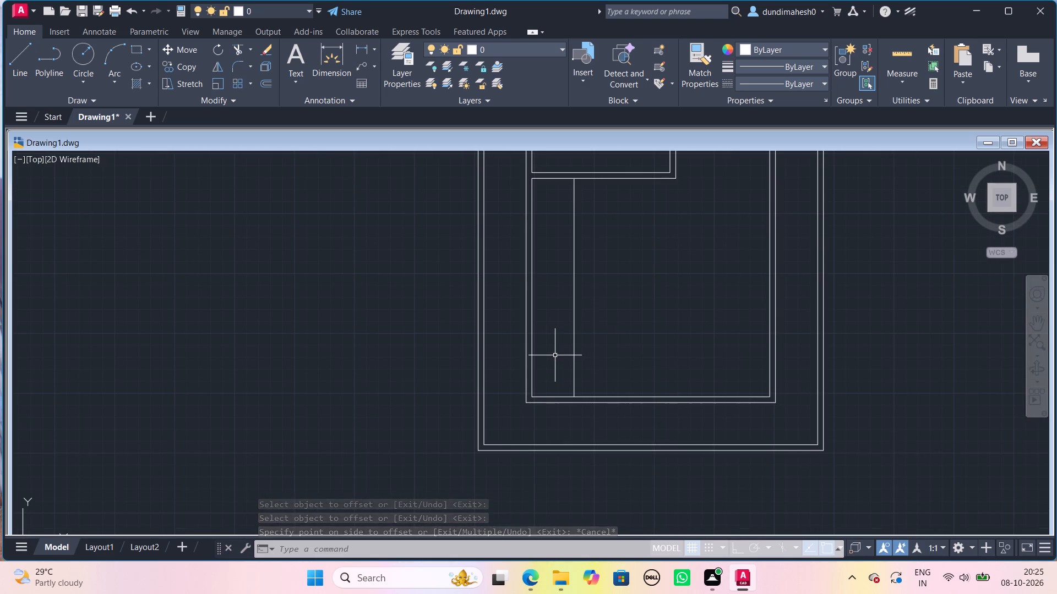
{"action": "key", "text": "space"}
{"action": "key", "text": "space"}
{"action": "key", "text": "space"}
{"action": "key", "text": "space"}
{"action": "key", "text": "space"}
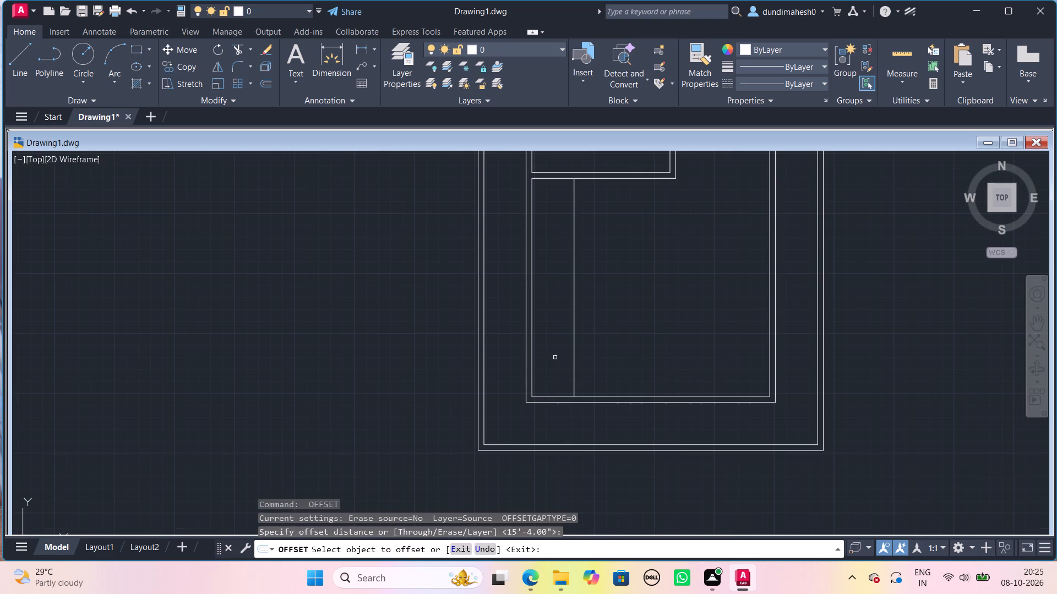
{"action": "left_click", "coordinate": [571, 397]}
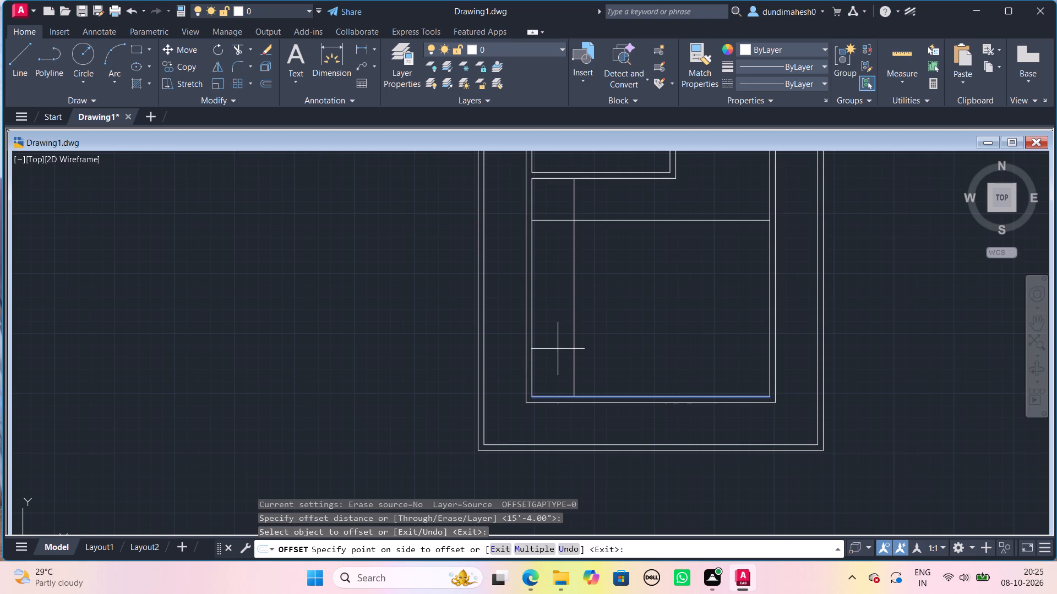
{"action": "left_click", "coordinate": [558, 349]}
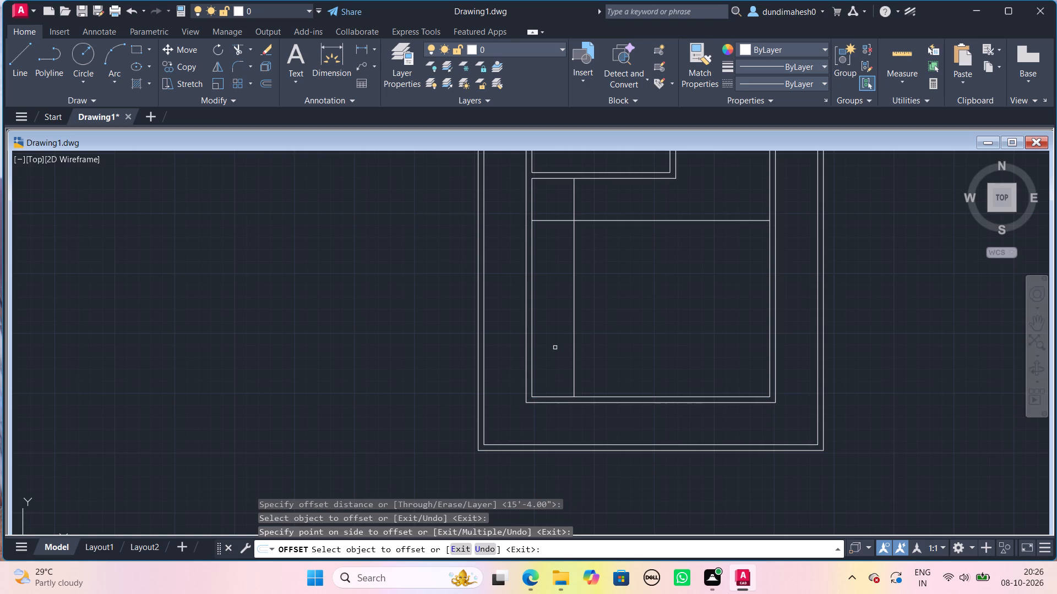
{"action": "key", "text": "space"}
Offset the new horizontal line across the building 6" upward to form a partition.
{"action": "key", "text": "space"}
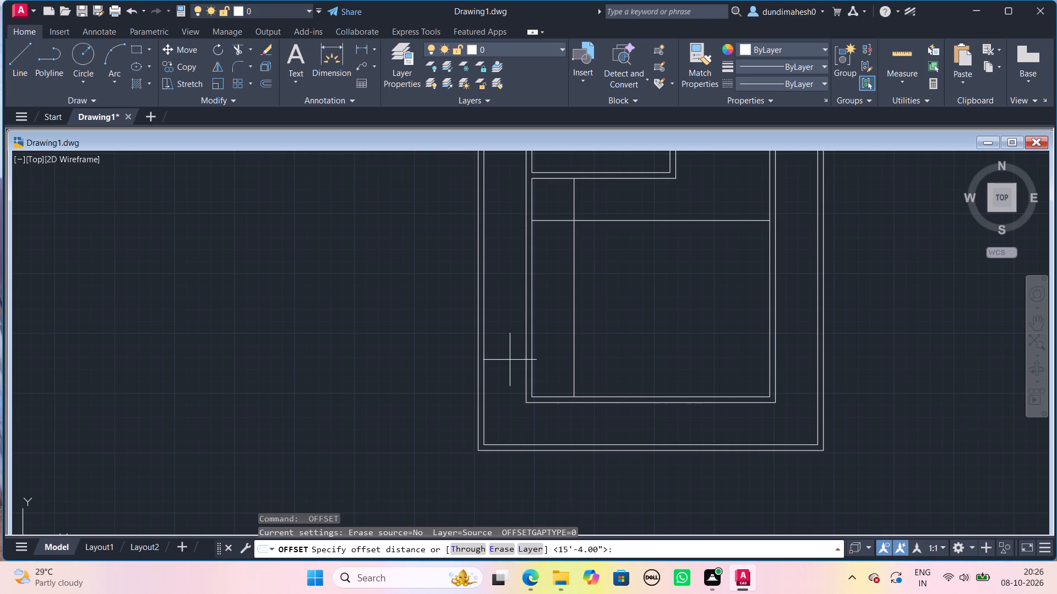
{"action": "type", "text": "6\""}
{"action": "key", "text": "Return"}
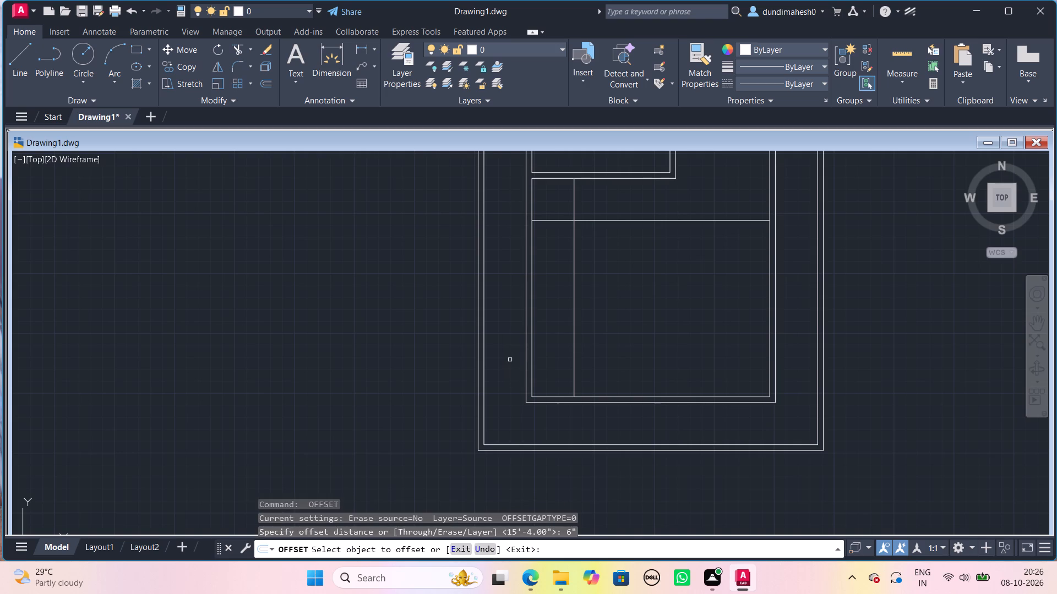
{"action": "left_click", "coordinate": [565, 223]}
{"action": "left_click", "coordinate": [563, 219]}
{"action": "left_click", "coordinate": [563, 215]}
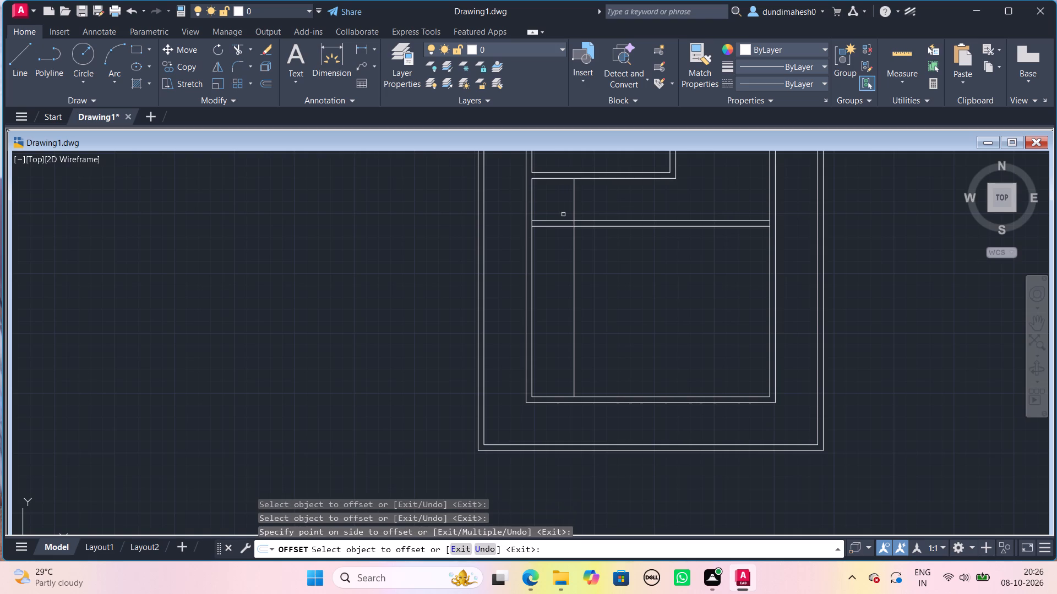
{"action": "key", "text": "ctrl+z"}
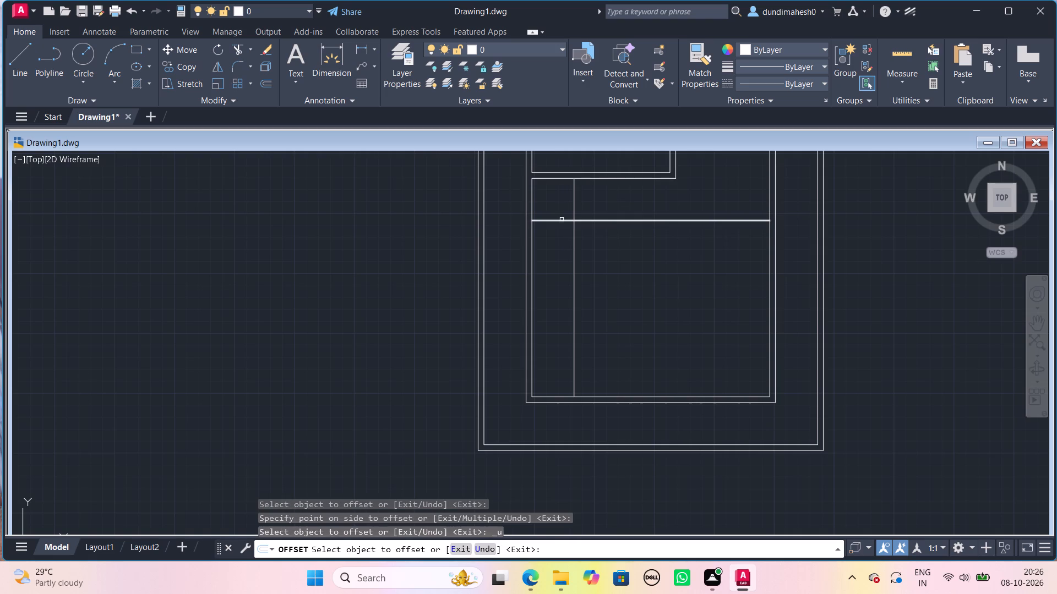
{"action": "left_click", "coordinate": [562, 219]}
{"action": "left_click", "coordinate": [595, 190]}
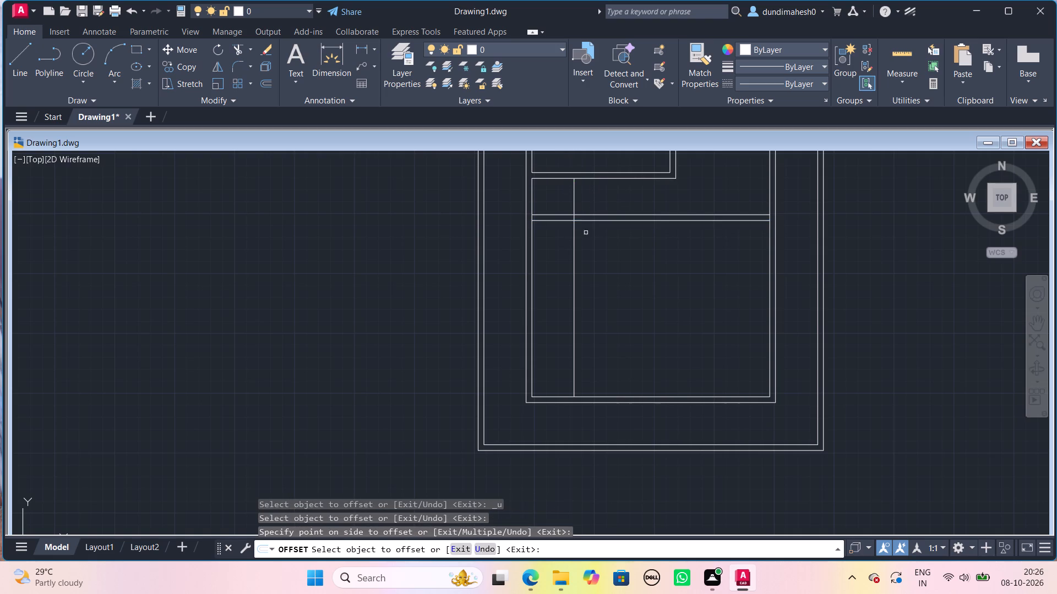
Offset the vertical line near the building's left inner wall 6" to the right, and finish offsetting.
{"action": "left_click", "coordinate": [573, 244]}
{"action": "left_click", "coordinate": [592, 250]}
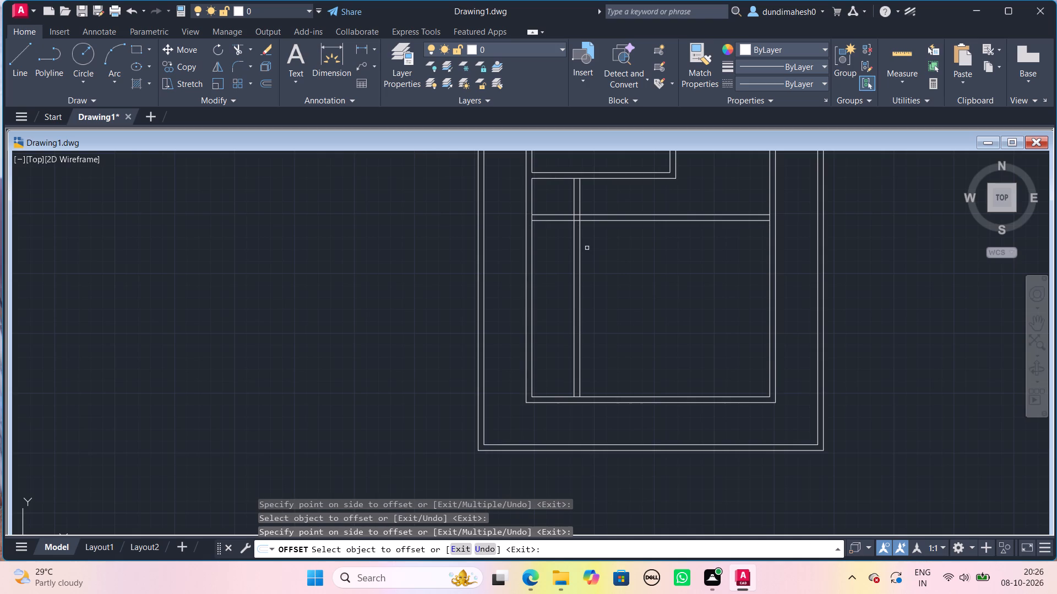
{"action": "scroll", "coordinate": [587, 248], "scroll_direction": "up", "scroll_amount": 2}
{"action": "middle_click_drag", "start_coordinate": [531, 263], "coordinate": [531, 300]}
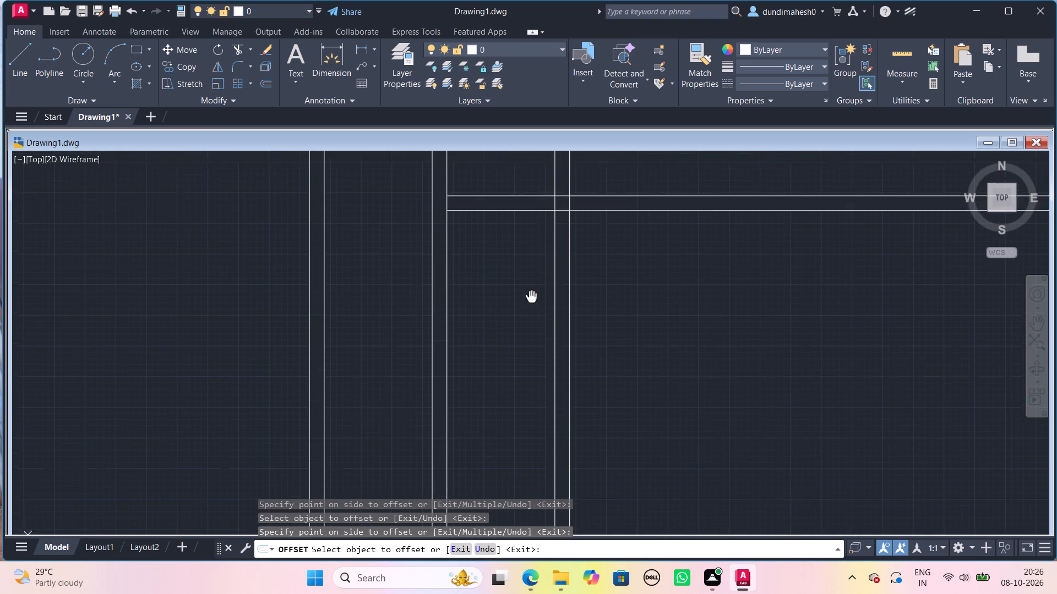
{"action": "middle_click_drag", "start_coordinate": [531, 300], "coordinate": [519, 356]}
{"action": "key", "text": "space"}
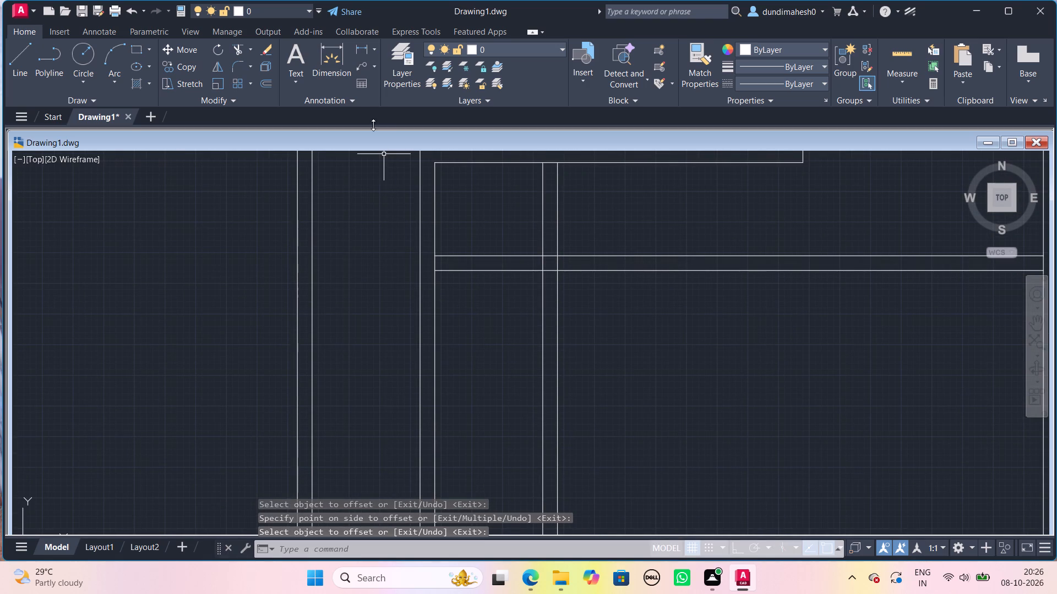
Measure the clear height and width of the small space below the upper-left room, between the left wall and the new partitions.
{"action": "left_click", "coordinate": [365, 47]}
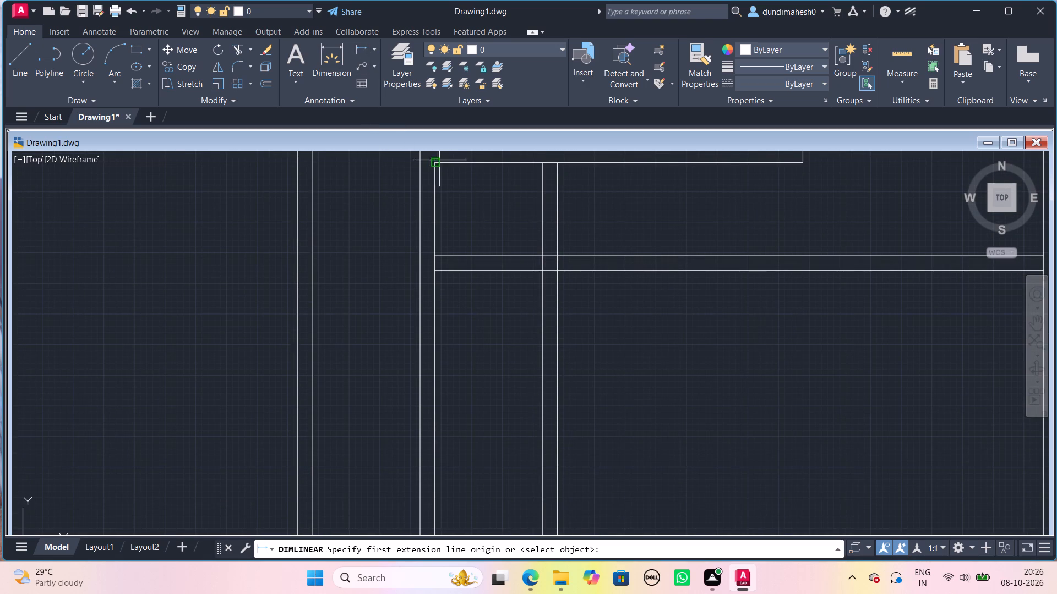
{"action": "left_click", "coordinate": [439, 161]}
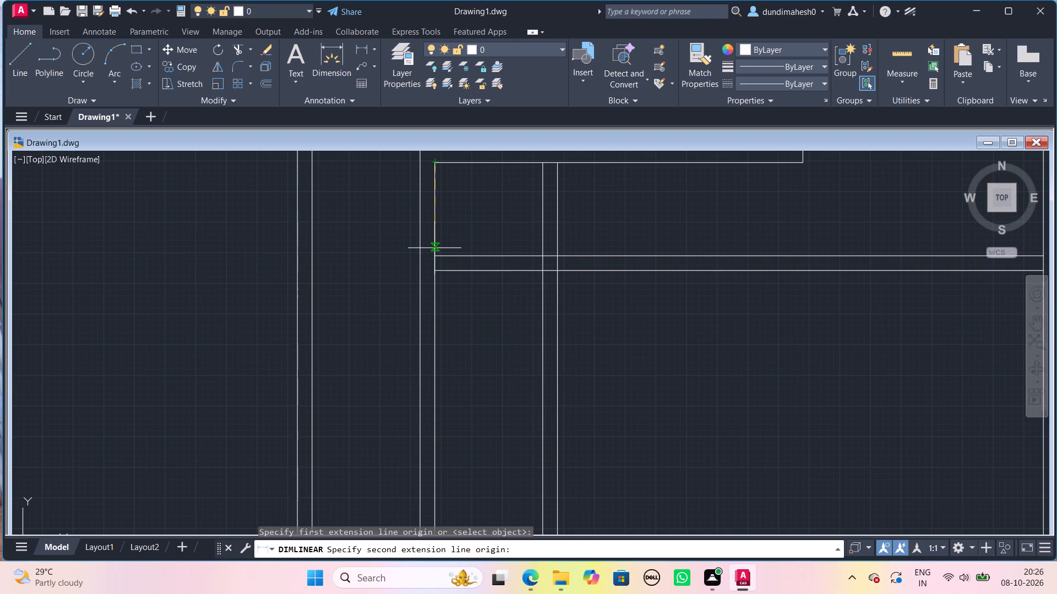
{"action": "left_click", "coordinate": [435, 254]}
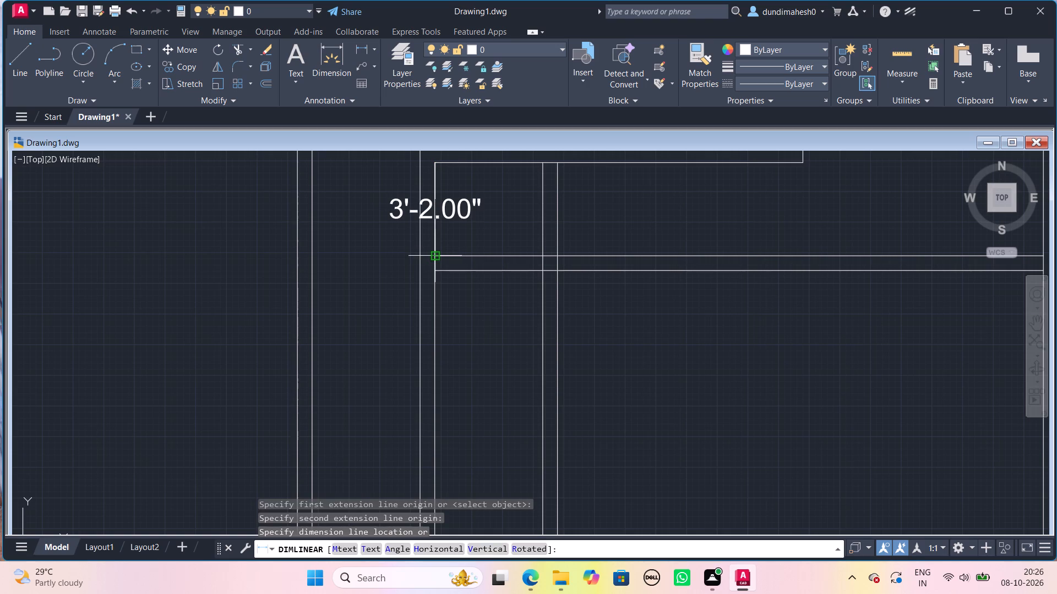
{"action": "key", "text": "Escape"}
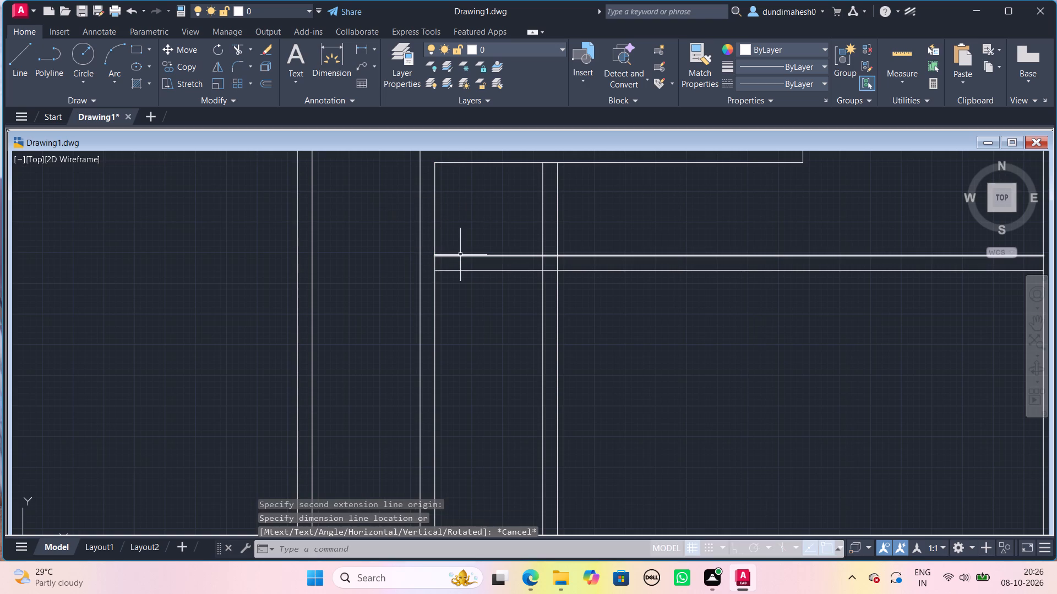
{"action": "key", "text": "space"}
{"action": "left_click", "coordinate": [435, 248]}
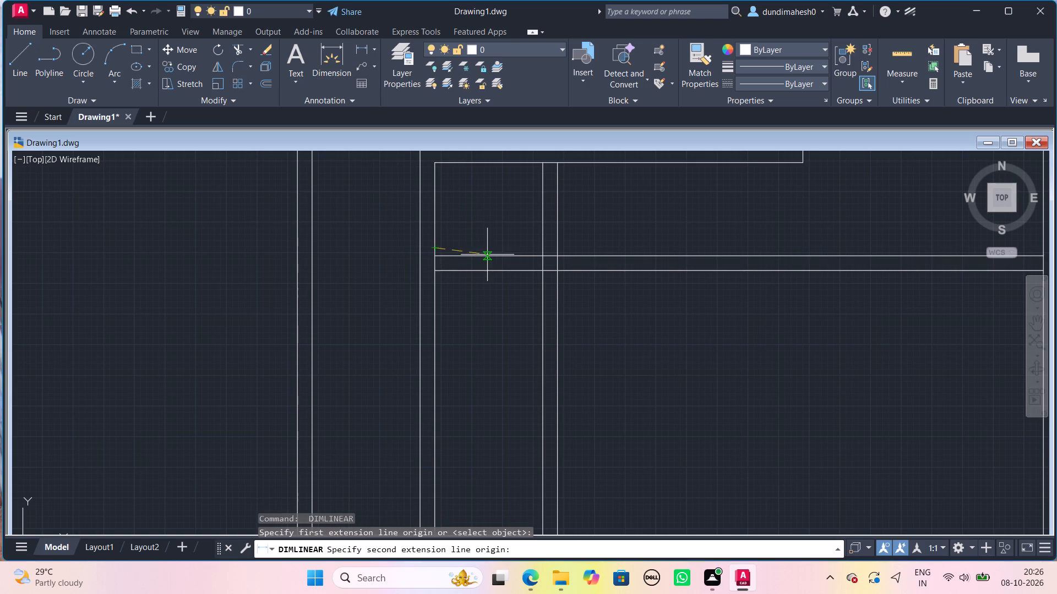
{"action": "left_click", "coordinate": [540, 246]}
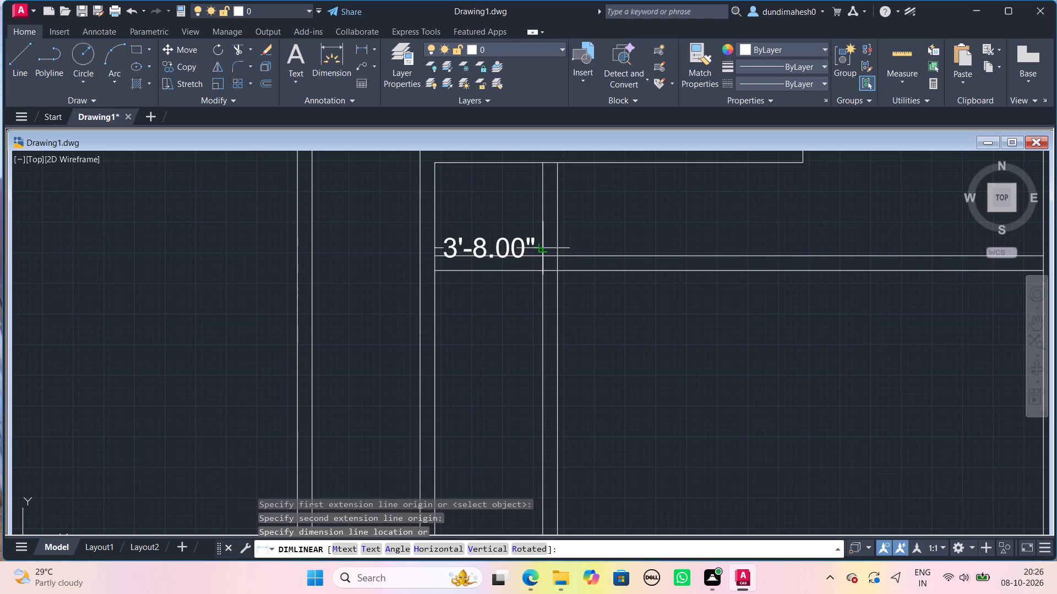
{"action": "key", "text": "Escape"}
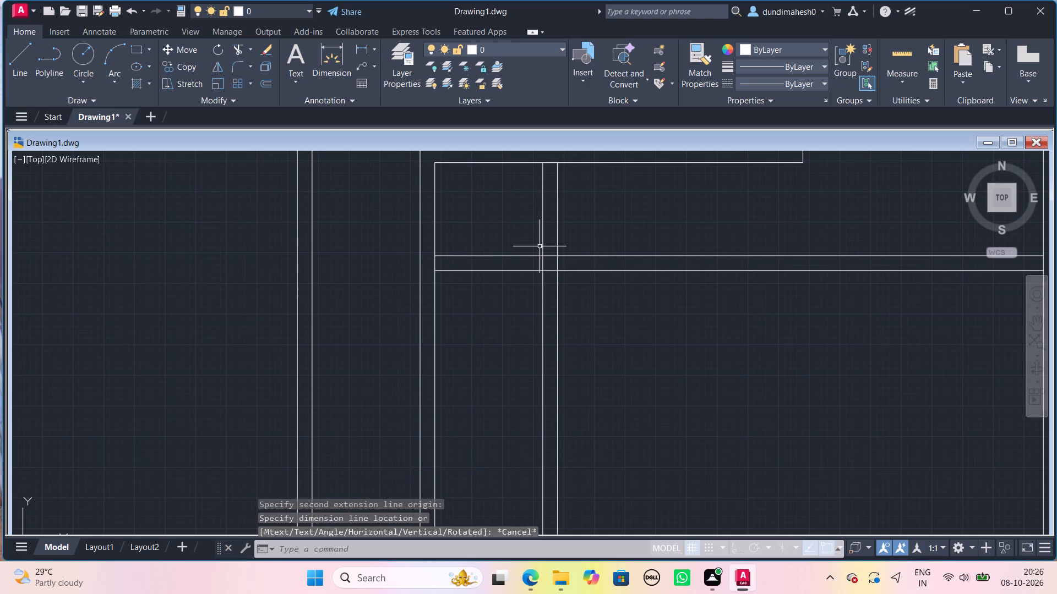
Measure the vertical distance from the upper-left room's bottom inner line to the top line of the new horizontal partition.
{"action": "scroll", "coordinate": [540, 246], "scroll_direction": "down", "scroll_amount": 2}
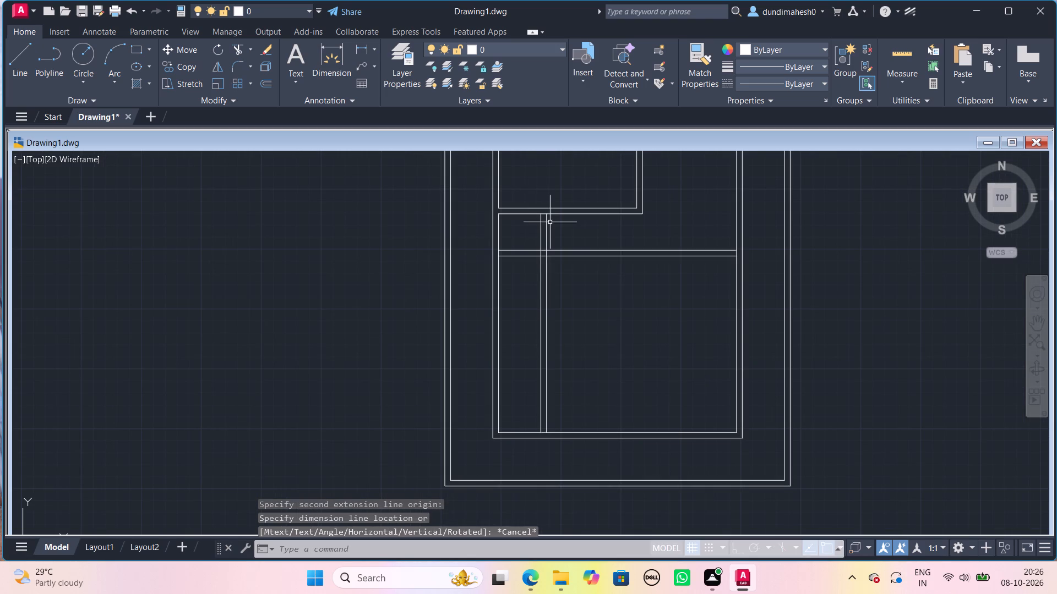
{"action": "middle_click_drag", "start_coordinate": [549, 190], "coordinate": [549, 247]}
{"action": "scroll", "coordinate": [546, 247], "scroll_direction": "up", "scroll_amount": 1}
{"action": "scroll", "coordinate": [489, 269], "scroll_direction": "up", "scroll_amount": 1}
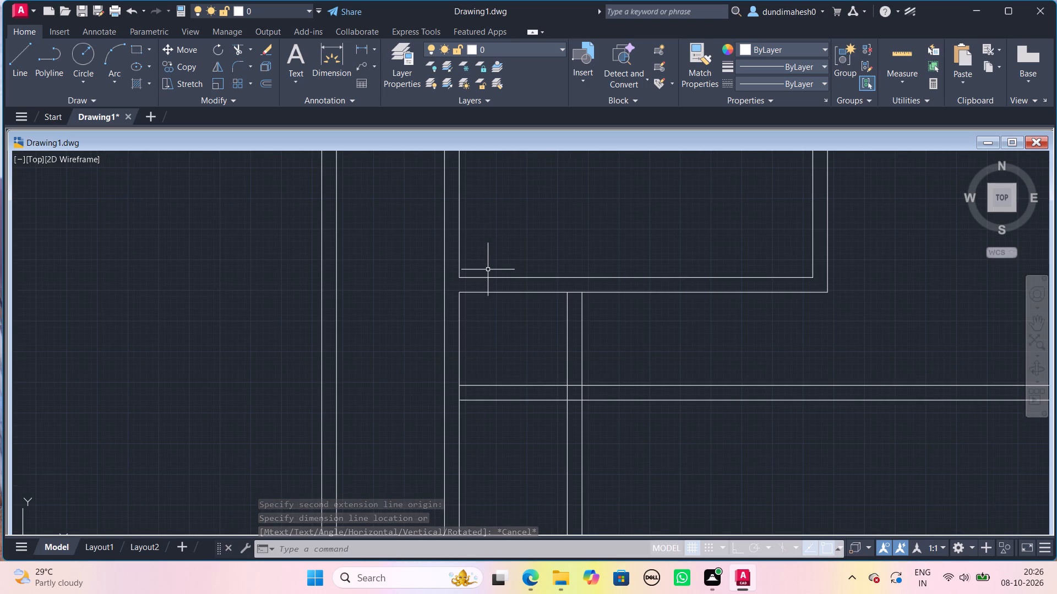
{"action": "key", "text": "space"}
{"action": "left_click", "coordinate": [488, 276]}
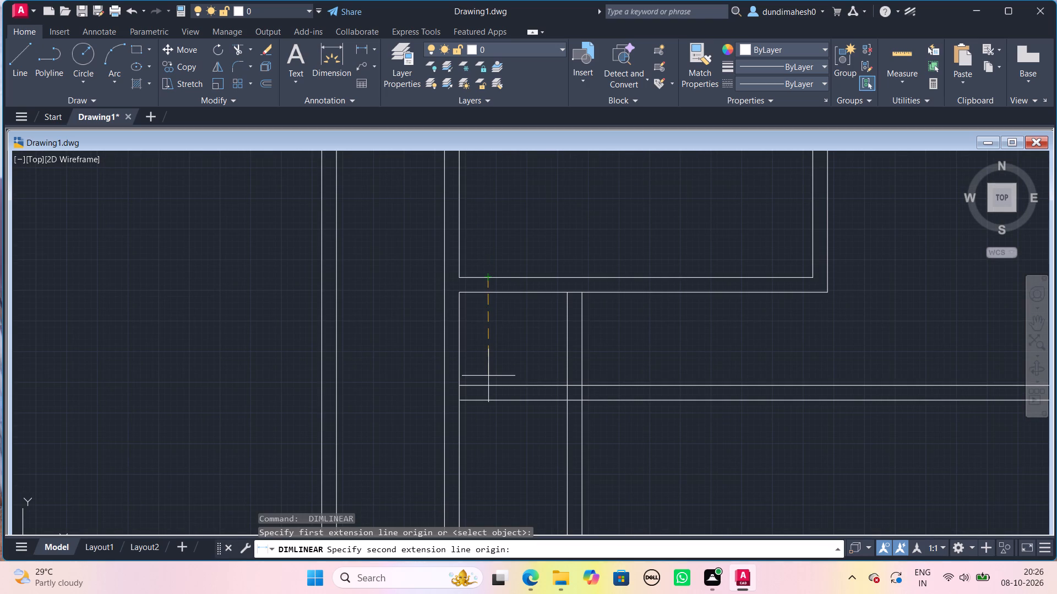
{"action": "left_click", "coordinate": [488, 383]}
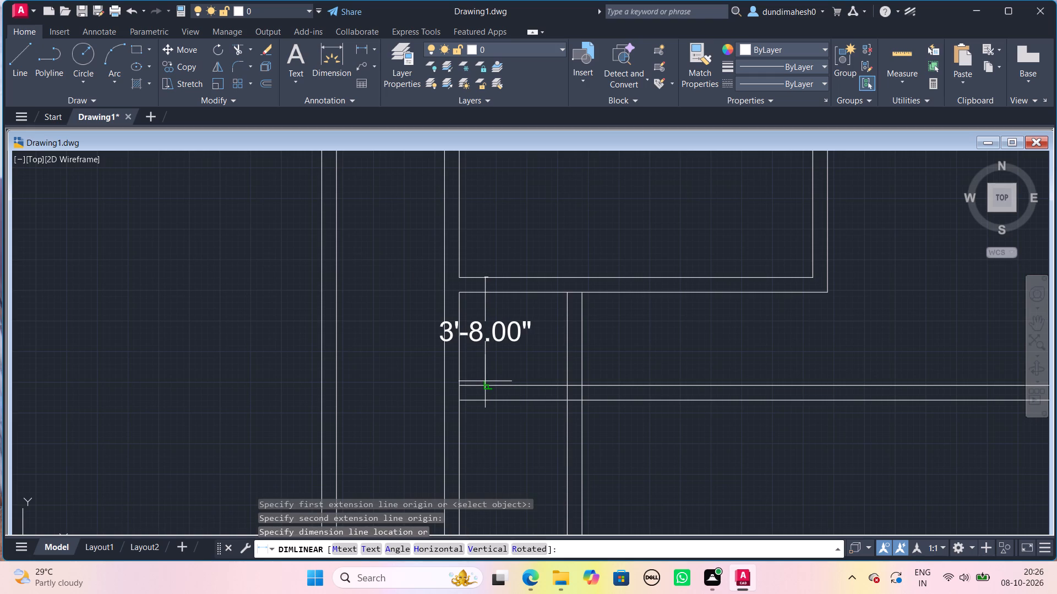
{"action": "key", "text": "space"}
Measure the upper-left room's clear height between its top and bottom inner wall lines.
{"action": "scroll", "coordinate": [485, 380], "scroll_direction": "down", "scroll_amount": 2}
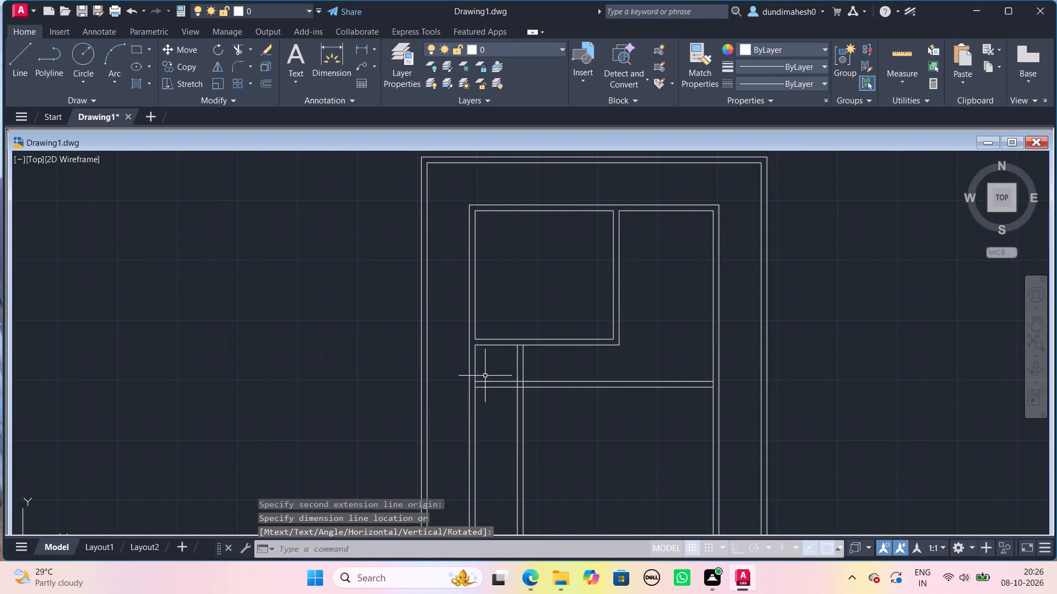
{"action": "scroll", "coordinate": [495, 311], "scroll_direction": "up", "scroll_amount": 1}
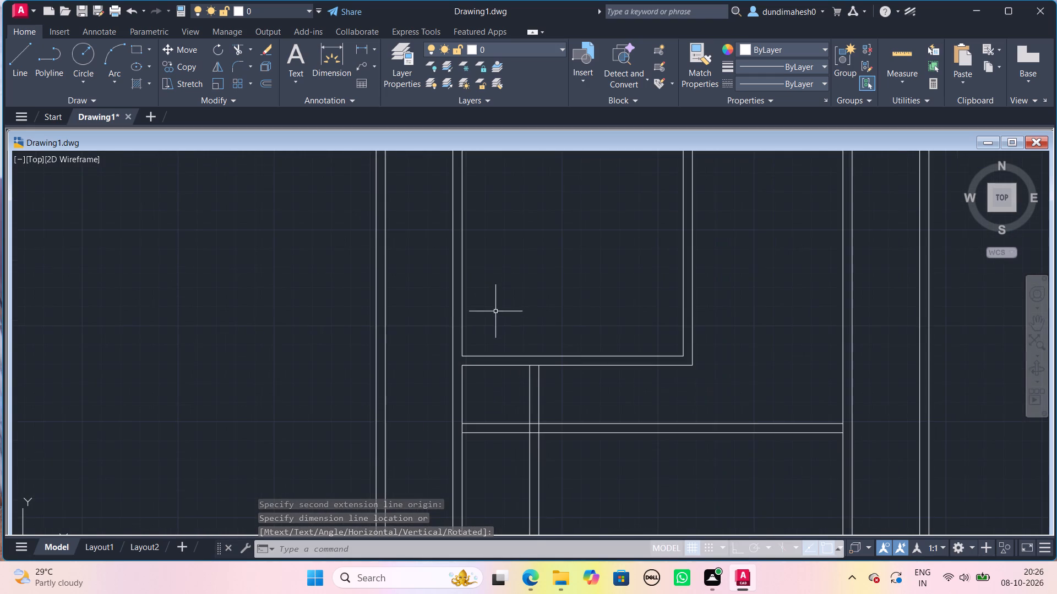
{"action": "middle_click_drag", "start_coordinate": [510, 279], "coordinate": [524, 391]}
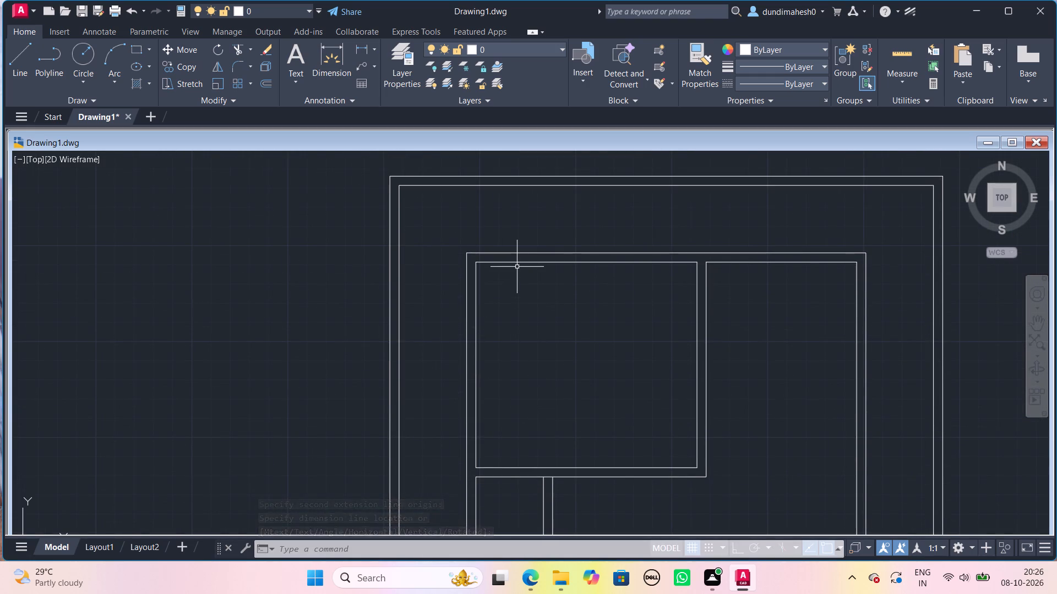
{"action": "key", "text": "space"}
{"action": "left_click", "coordinate": [517, 267]}
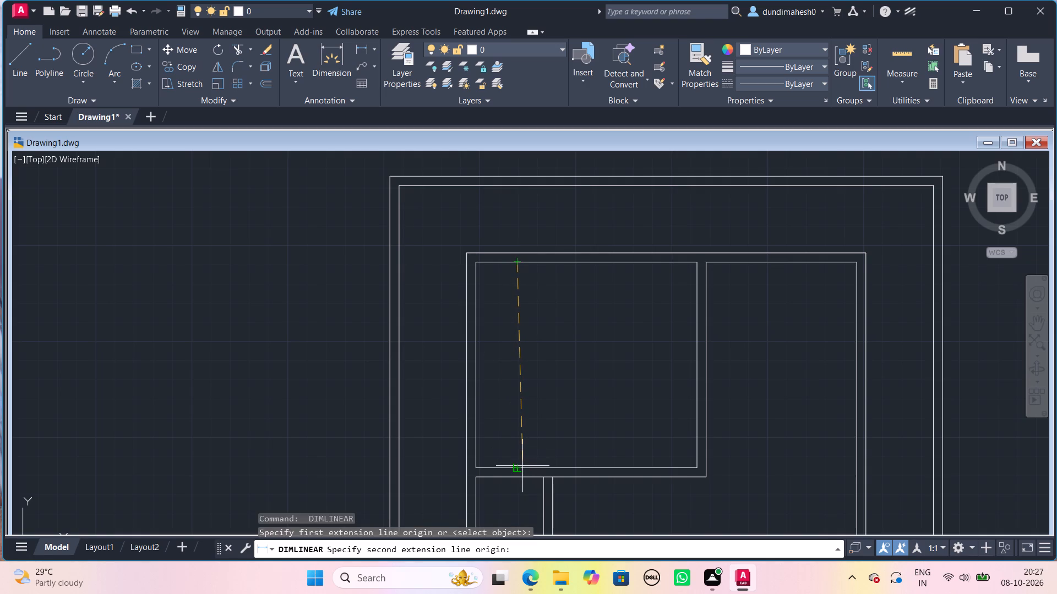
{"action": "key", "text": "F8"}
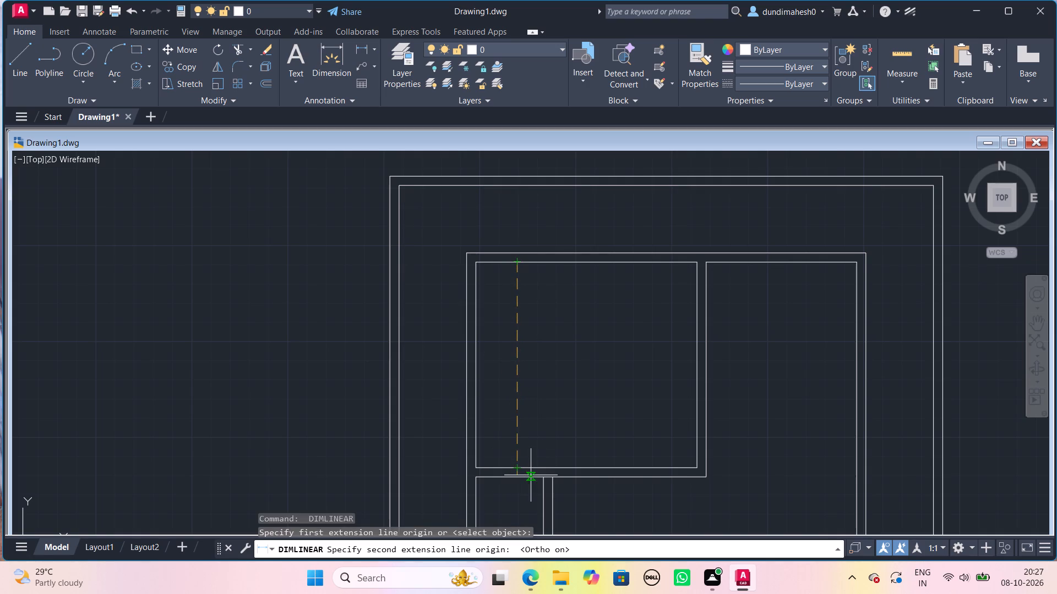
{"action": "left_click", "coordinate": [514, 470]}
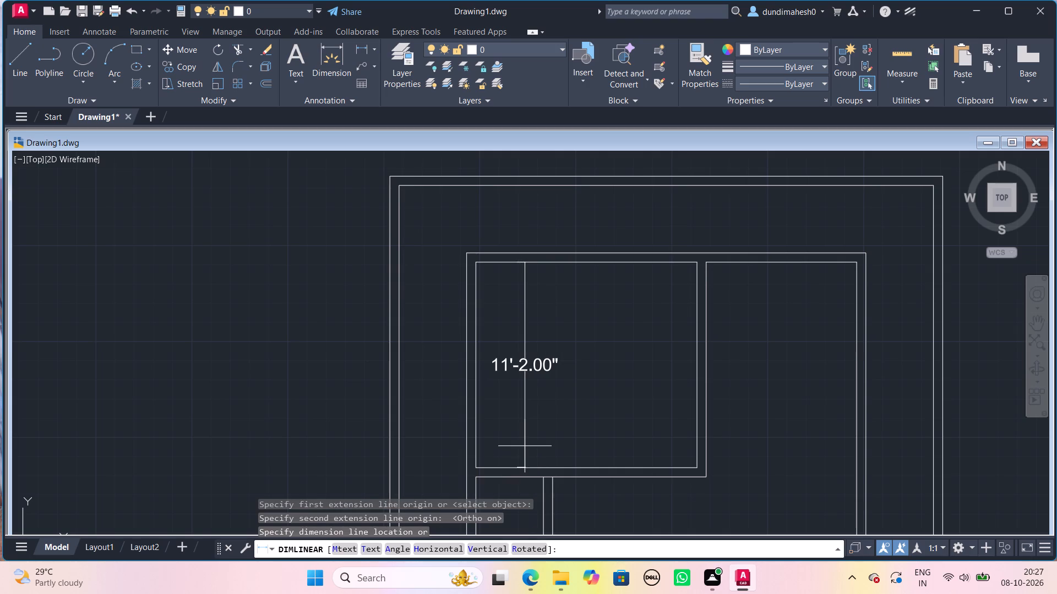
{"action": "key", "text": "Escape"}
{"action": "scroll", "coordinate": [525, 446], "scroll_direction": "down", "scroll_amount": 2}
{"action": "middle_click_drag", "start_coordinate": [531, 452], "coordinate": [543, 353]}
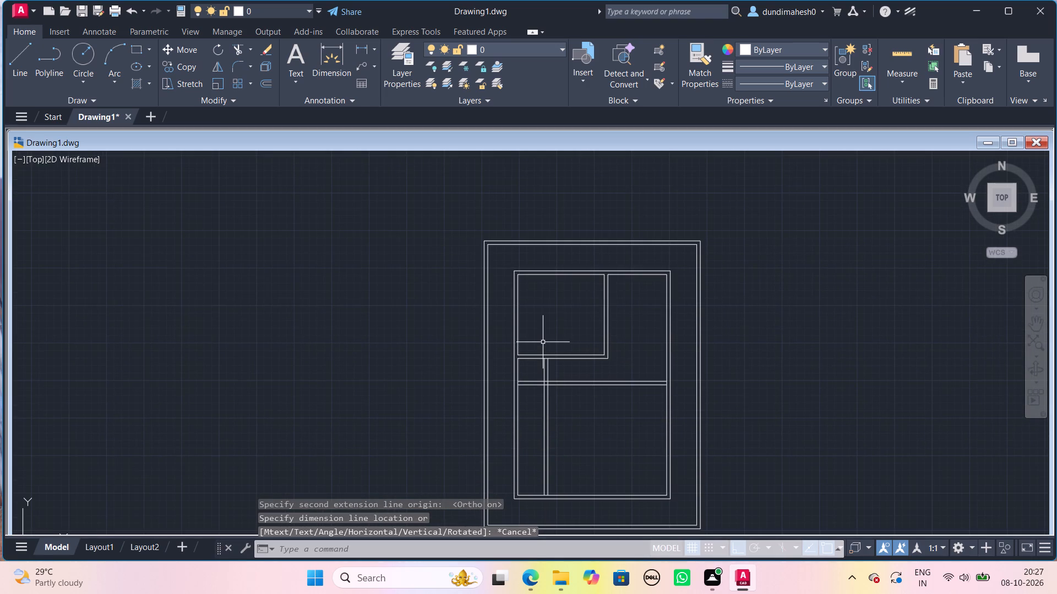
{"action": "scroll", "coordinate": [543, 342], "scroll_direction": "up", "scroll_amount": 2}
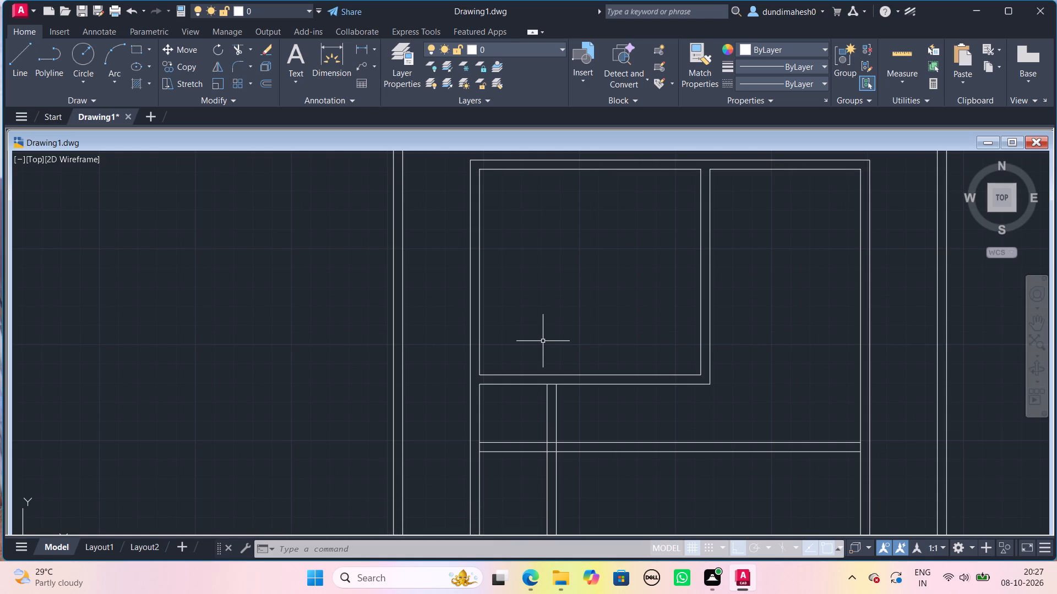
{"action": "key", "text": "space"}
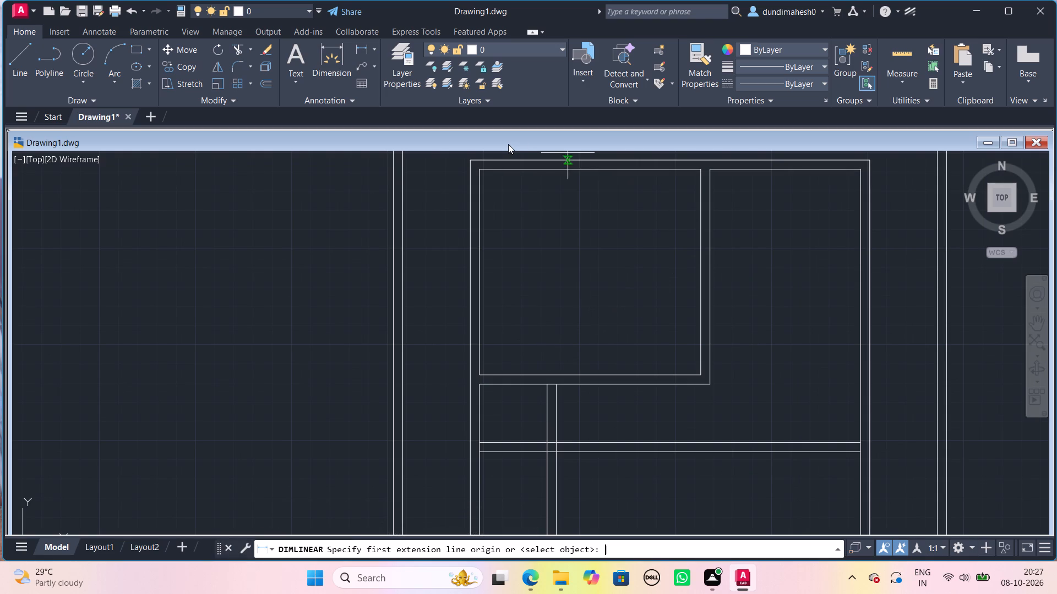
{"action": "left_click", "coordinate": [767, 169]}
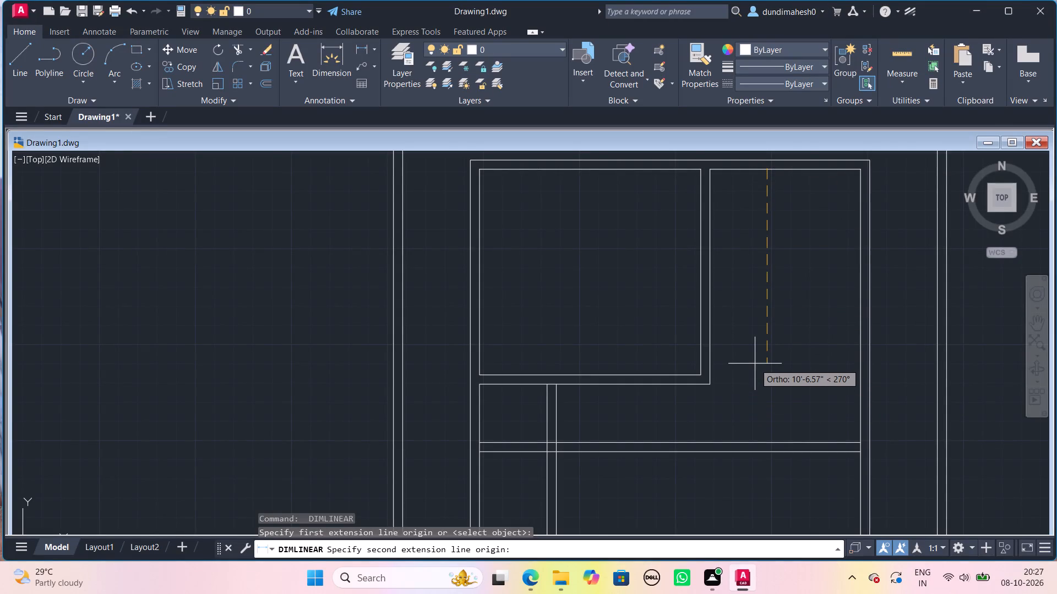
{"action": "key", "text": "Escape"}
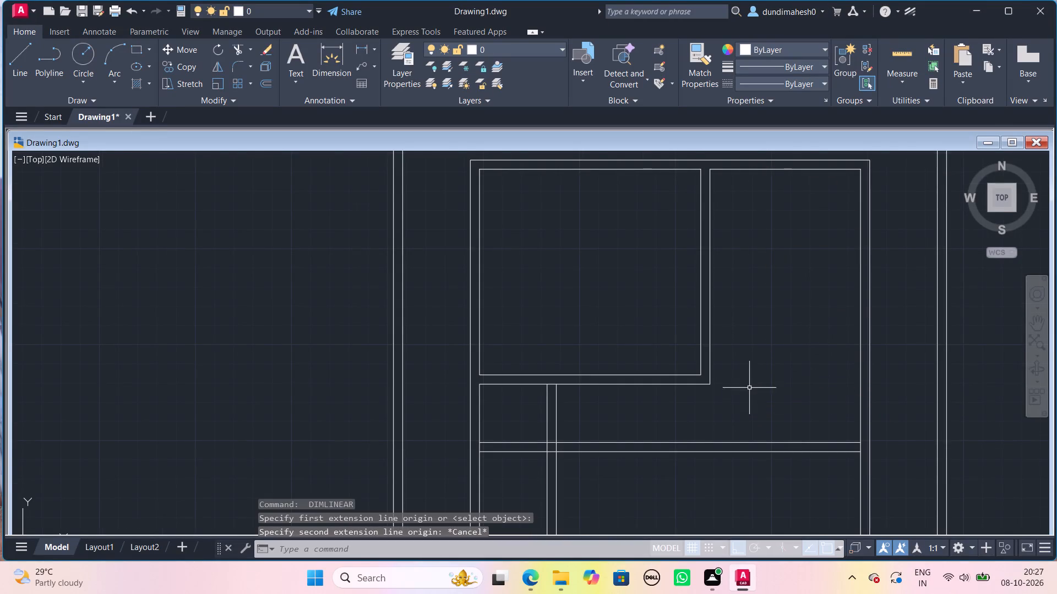
Trim the left inner wall line below the horizontal partition and the bottom inner wall line to the left of the vertical partition.
{"action": "scroll", "coordinate": [749, 395], "scroll_direction": "down", "scroll_amount": 1}
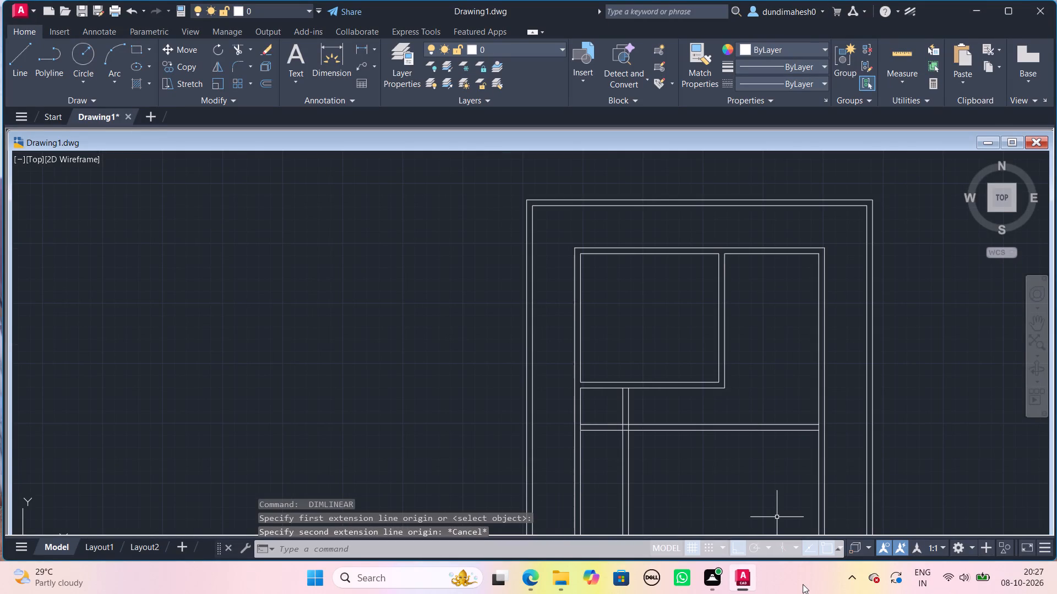
{"action": "scroll", "coordinate": [802, 581], "scroll_direction": "down", "scroll_amount": 1}
{"action": "middle_click_drag", "start_coordinate": [792, 552], "coordinate": [745, 448]}
{"action": "scroll", "coordinate": [744, 439], "scroll_direction": "down", "scroll_amount": 1}
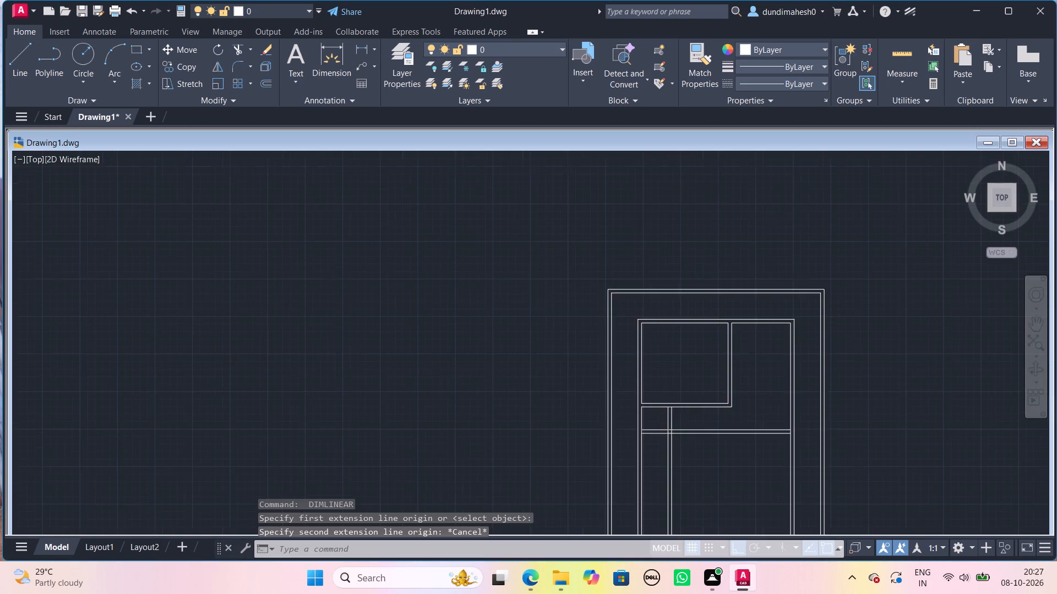
{"action": "scroll", "coordinate": [744, 439], "scroll_direction": "down", "scroll_amount": 1}
{"action": "middle_click_drag", "start_coordinate": [749, 493], "coordinate": [686, 370]}
{"action": "scroll", "coordinate": [686, 371], "scroll_direction": "up", "scroll_amount": 1}
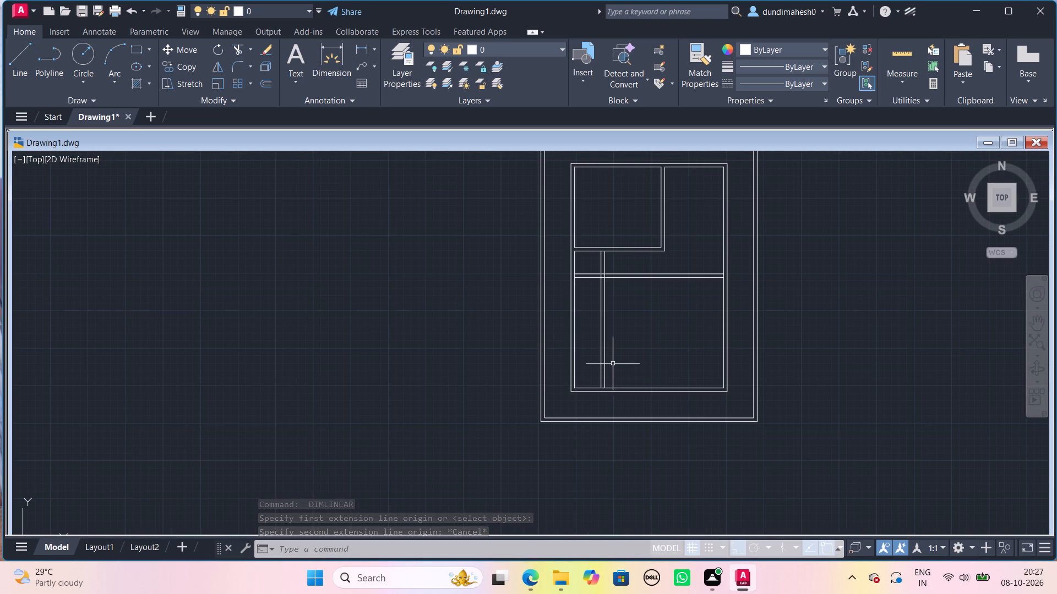
{"action": "scroll", "coordinate": [612, 358], "scroll_direction": "up", "scroll_amount": 1}
{"action": "type", "text": "trim"}
{"action": "key", "text": "Return"}
{"action": "key", "text": "Return"}
{"action": "left_click", "coordinate": [579, 362]}
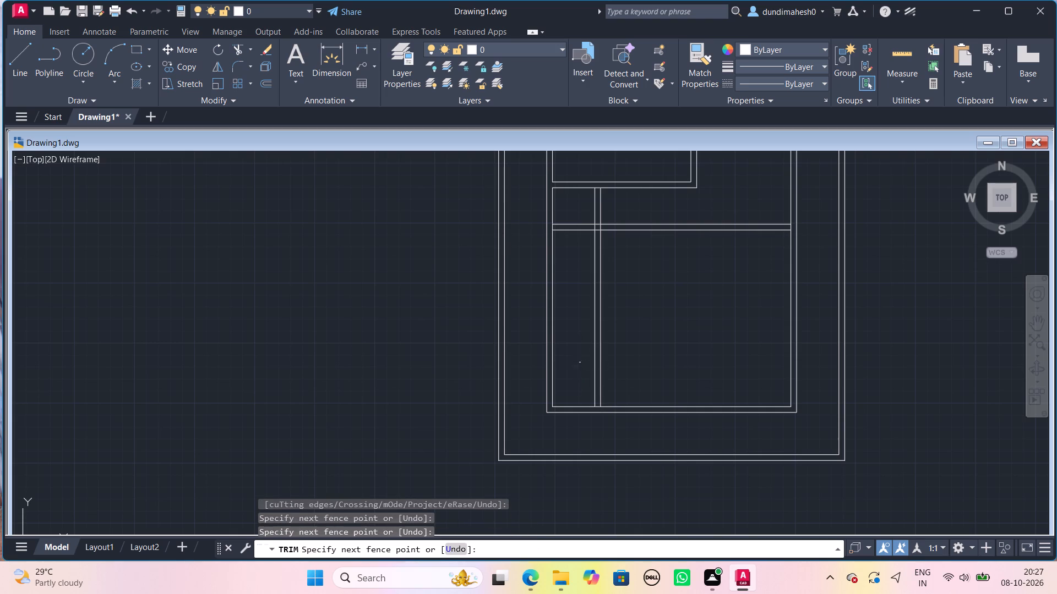
{"action": "left_click", "coordinate": [550, 361]}
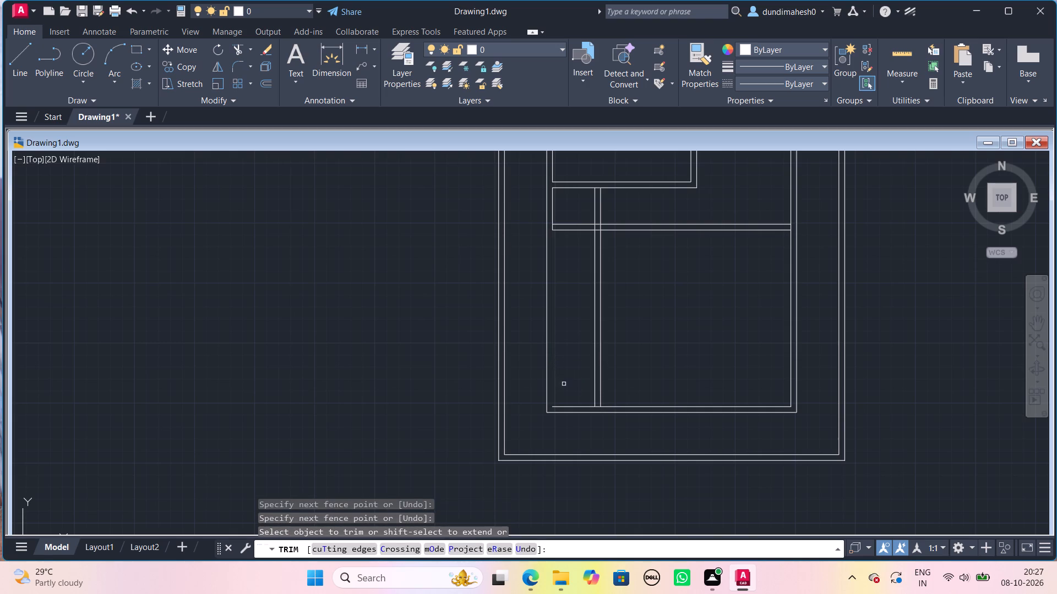
{"action": "left_click", "coordinate": [568, 391]}
{"action": "left_click", "coordinate": [571, 409]}
Extend the upper-left room's lower outer line and the horizontal partition's lower line to the building's left outer wall line.
{"action": "scroll", "coordinate": [566, 372], "scroll_direction": "up", "scroll_amount": 1}
{"action": "middle_click_drag", "start_coordinate": [569, 341], "coordinate": [622, 510]}
{"action": "scroll", "coordinate": [603, 478], "scroll_direction": "up", "scroll_amount": 1}
{"action": "middle_click_drag", "start_coordinate": [603, 423], "coordinate": [615, 517]}
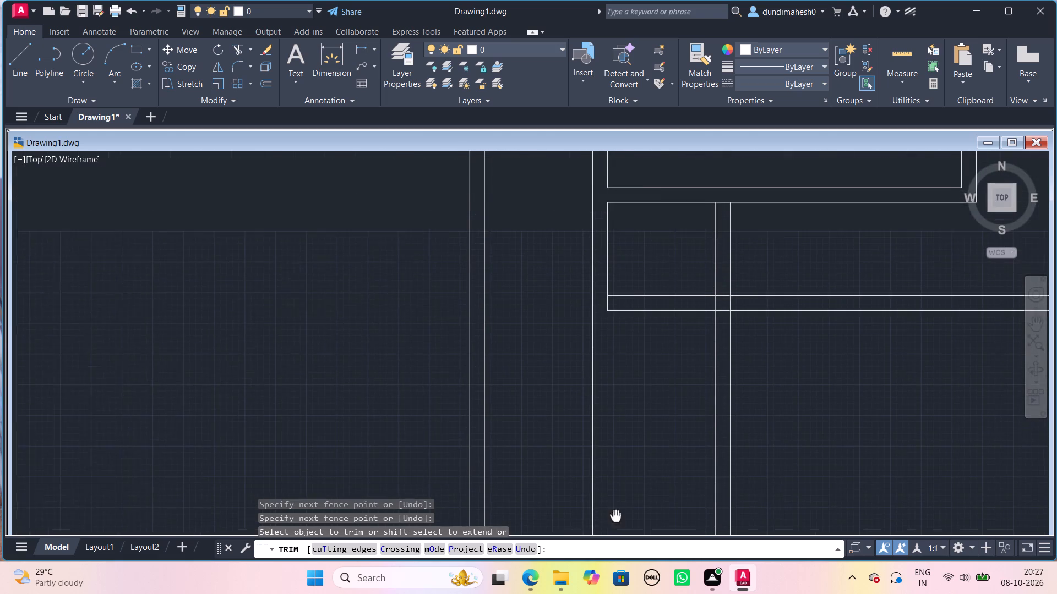
{"action": "middle_click_drag", "start_coordinate": [615, 517], "coordinate": [613, 518]}
{"action": "key", "text": "space"}
{"action": "type", "text": "ex"}
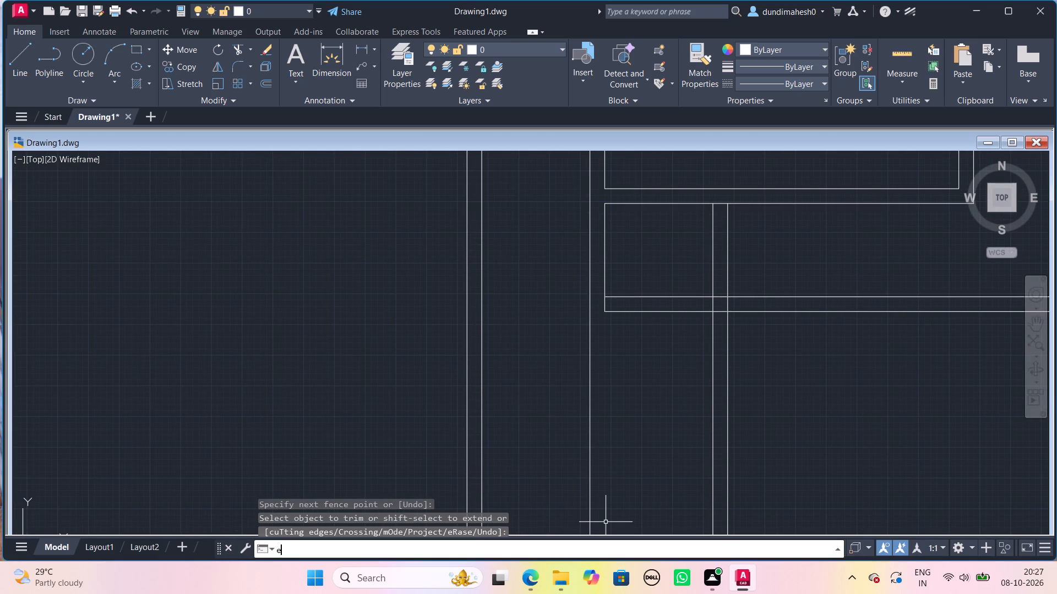
{"action": "key", "text": "Return"}
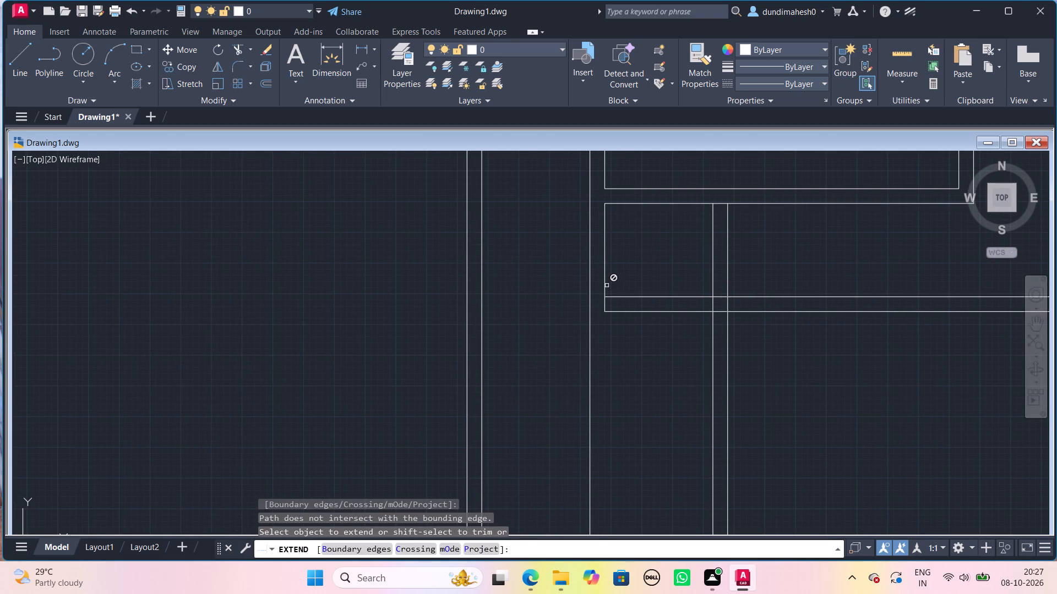
{"action": "left_click", "coordinate": [624, 204]}
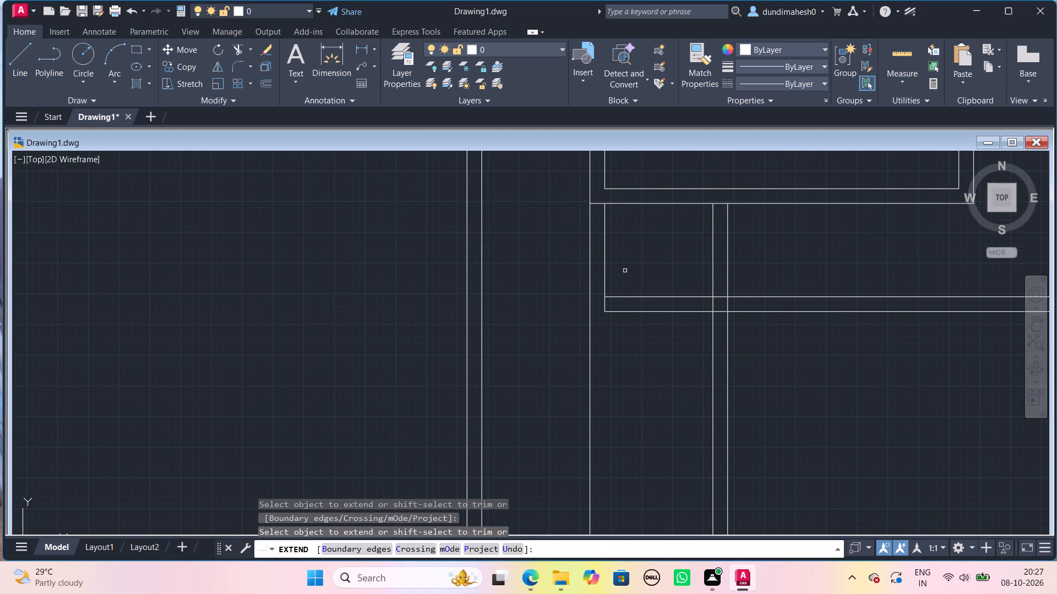
{"action": "left_click", "coordinate": [628, 313]}
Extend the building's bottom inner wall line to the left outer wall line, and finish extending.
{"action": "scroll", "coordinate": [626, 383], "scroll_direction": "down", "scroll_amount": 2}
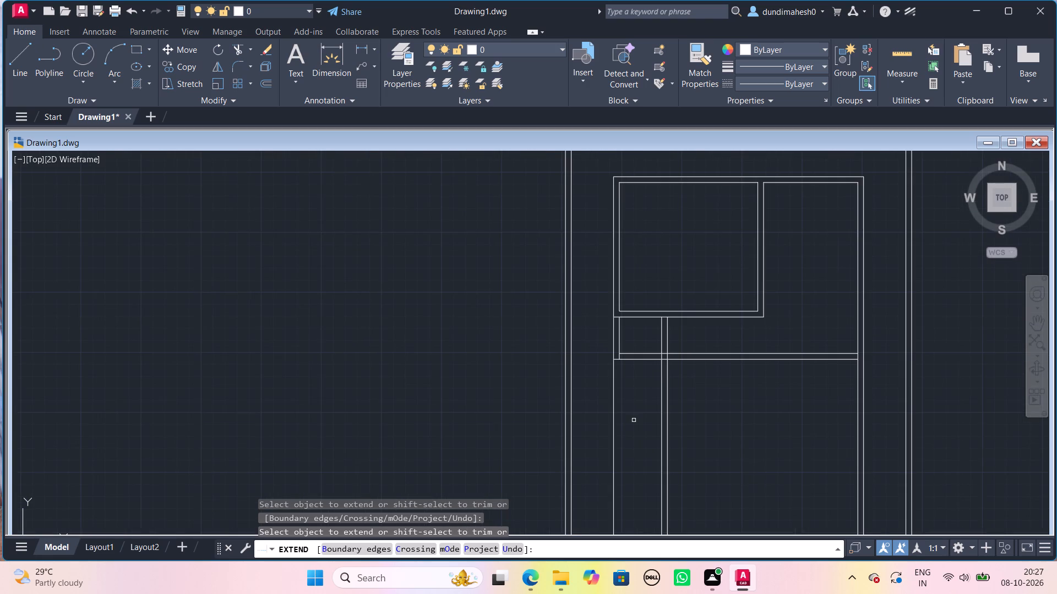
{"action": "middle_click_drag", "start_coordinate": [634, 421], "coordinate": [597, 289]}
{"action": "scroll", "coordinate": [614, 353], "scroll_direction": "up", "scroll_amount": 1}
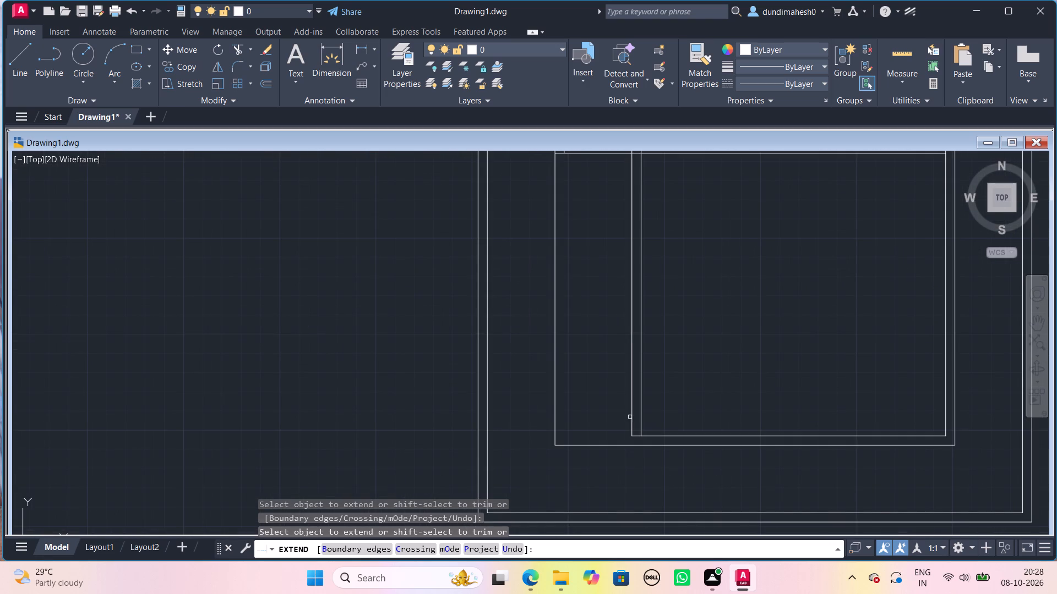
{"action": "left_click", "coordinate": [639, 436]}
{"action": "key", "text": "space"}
Trim away the left outer wall line below the horizontal partition, the whole bottom outer wall line, the bottom inner extension and the leftover stub.
{"action": "type", "text": "trim"}
{"action": "key", "text": "Return"}
{"action": "key", "text": "Return"}
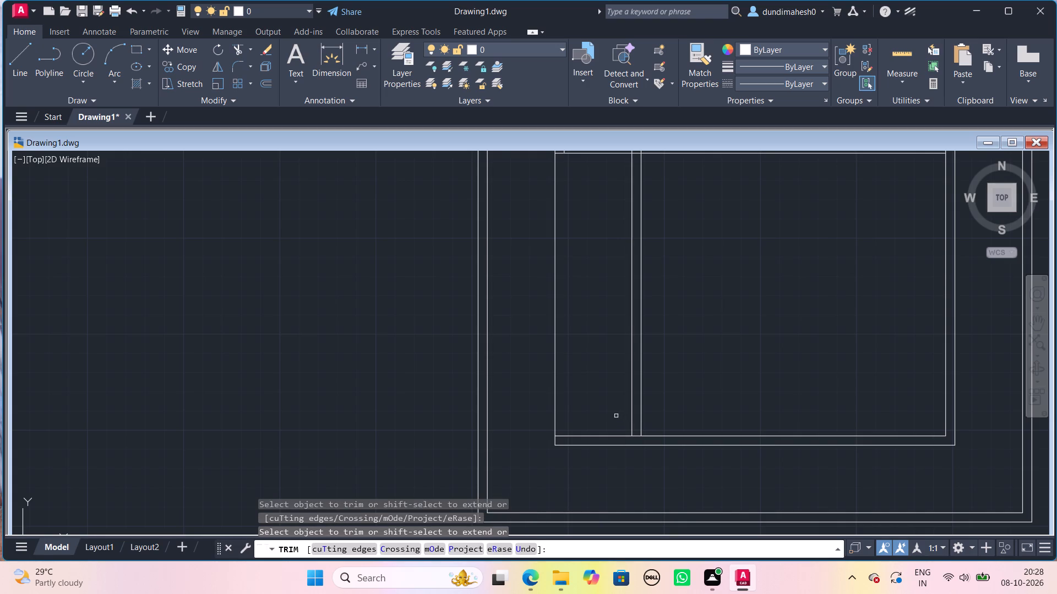
{"action": "left_click", "coordinate": [564, 315]}
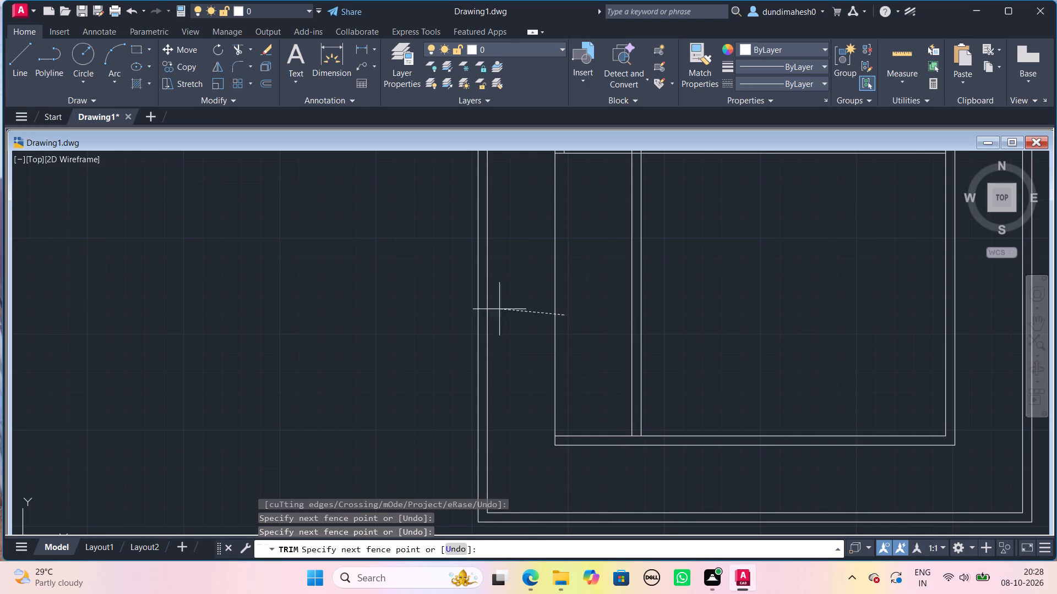
{"action": "left_click", "coordinate": [505, 304]}
{"action": "scroll", "coordinate": [562, 219], "scroll_direction": "down", "scroll_amount": 2}
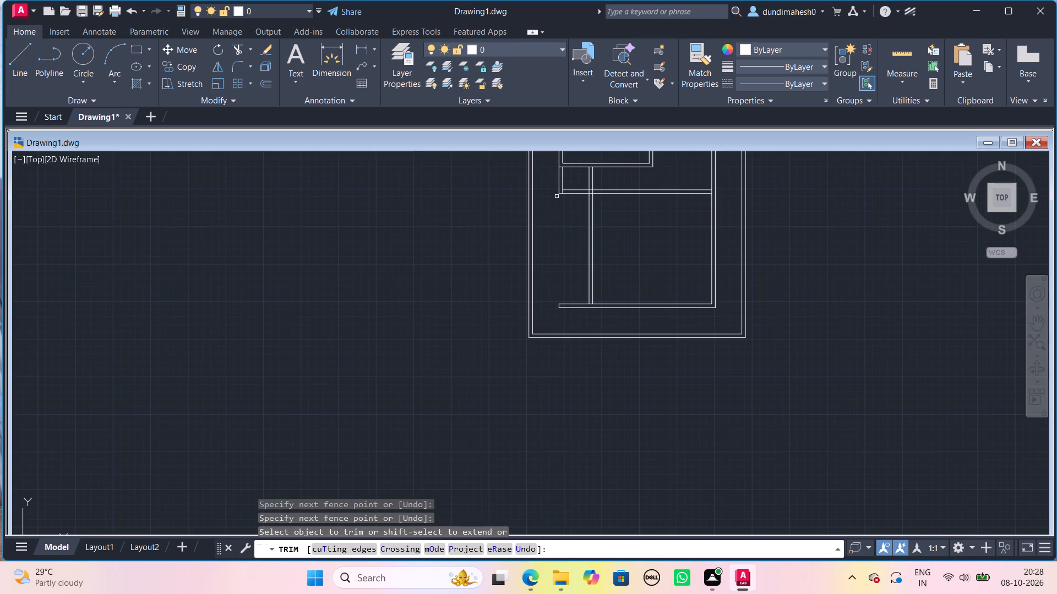
{"action": "left_click", "coordinate": [564, 278]}
{"action": "left_click", "coordinate": [565, 309]}
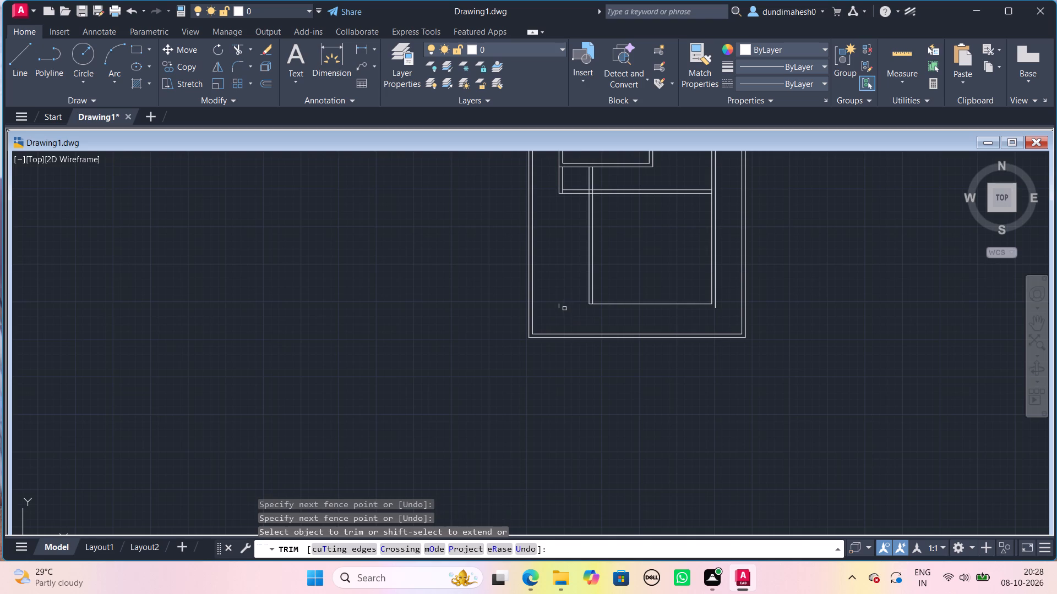
{"action": "left_click", "coordinate": [560, 306]}
Trim both vertical partition lines between the upper-left room and the horizontal partition.
{"action": "middle_click_drag", "start_coordinate": [564, 212], "coordinate": [559, 288]}
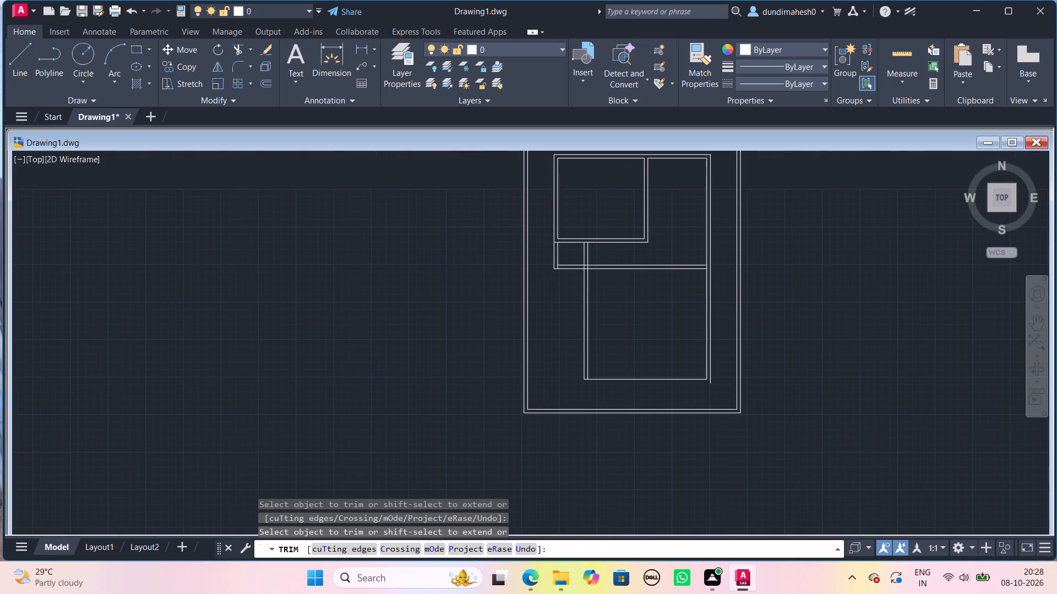
{"action": "scroll", "coordinate": [567, 222], "scroll_direction": "up", "scroll_amount": 1}
{"action": "left_click", "coordinate": [579, 271]}
{"action": "left_click", "coordinate": [640, 271]}
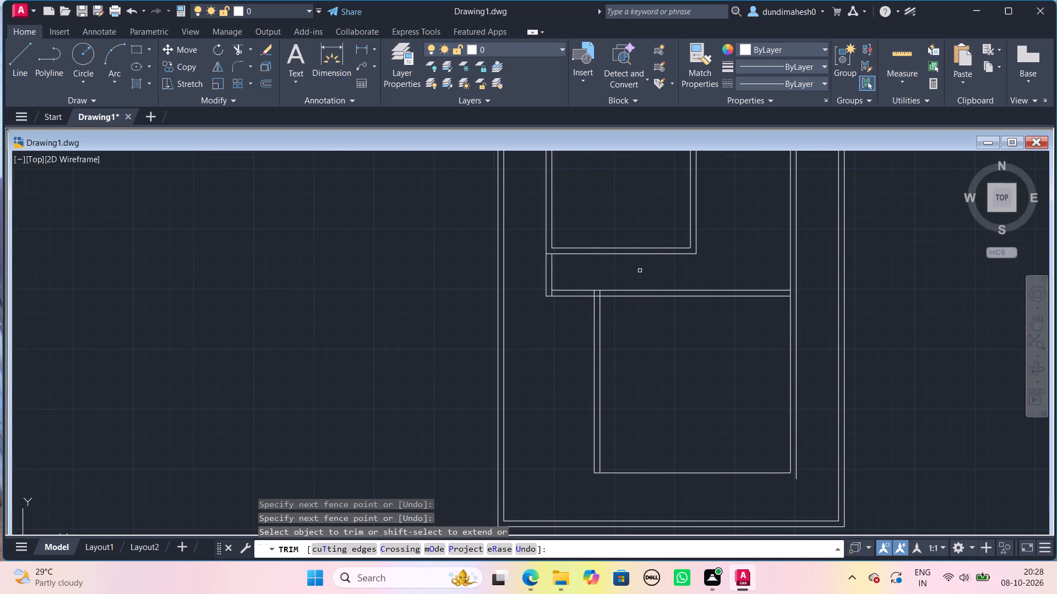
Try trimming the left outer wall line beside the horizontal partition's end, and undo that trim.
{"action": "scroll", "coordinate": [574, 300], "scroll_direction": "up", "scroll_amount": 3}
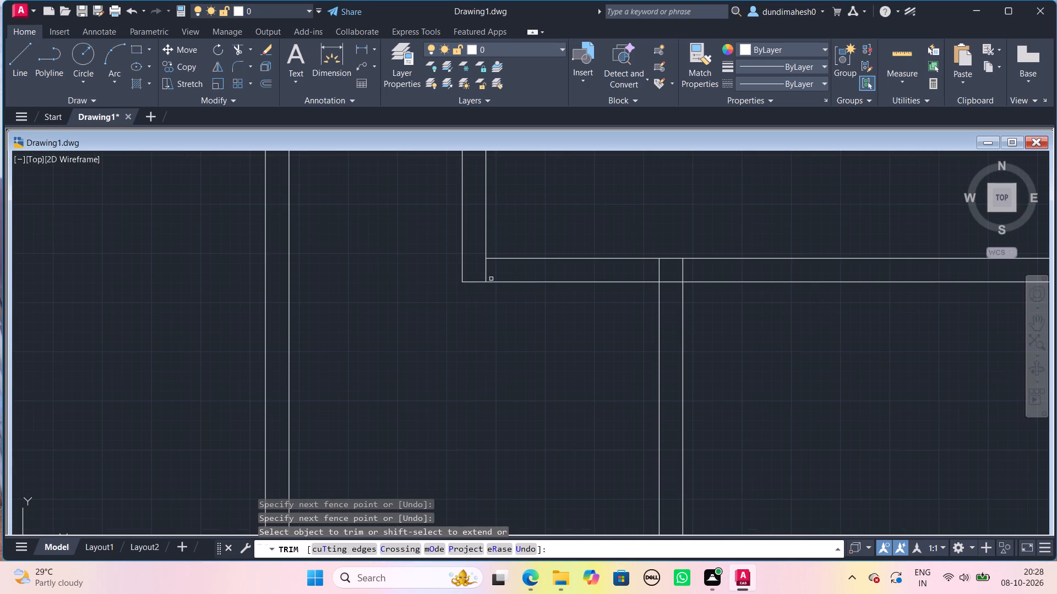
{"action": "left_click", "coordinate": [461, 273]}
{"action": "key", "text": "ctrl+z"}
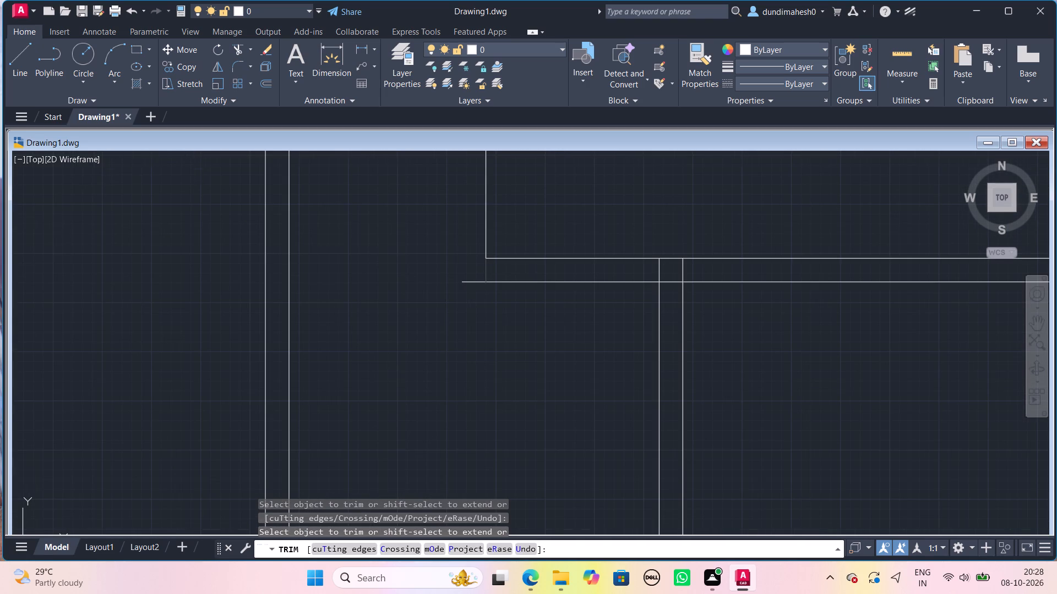
Trim the stubs where the horizontal partition meets the left wall and vertical partition, and the upper-left room's lower line inside the left wall.
{"action": "scroll", "coordinate": [542, 267], "scroll_direction": "up", "scroll_amount": 3}
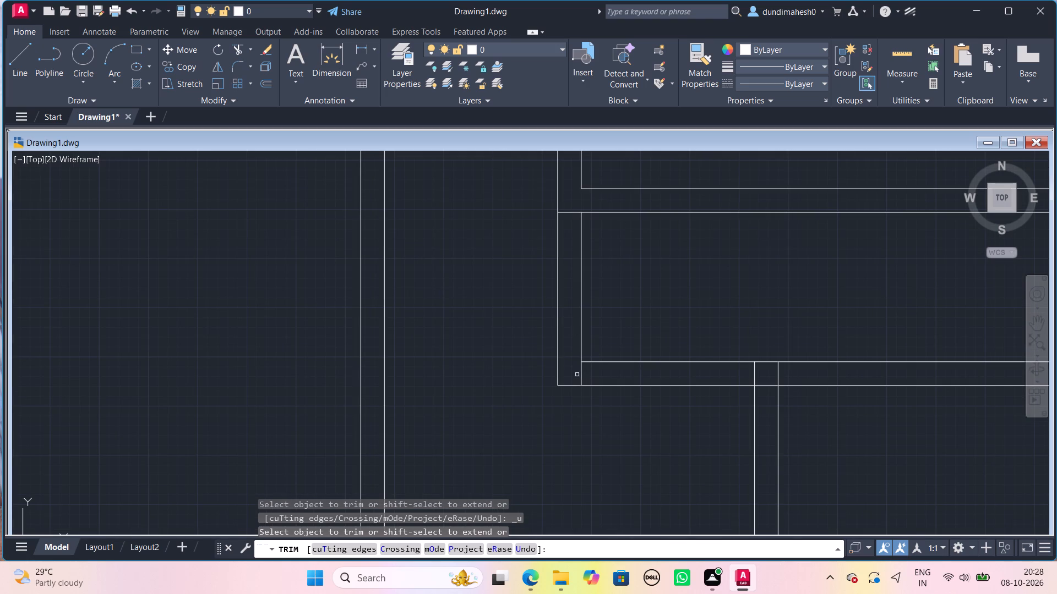
{"action": "left_click", "coordinate": [581, 377]}
{"action": "left_click", "coordinate": [734, 373]}
{"action": "left_click", "coordinate": [786, 376]}
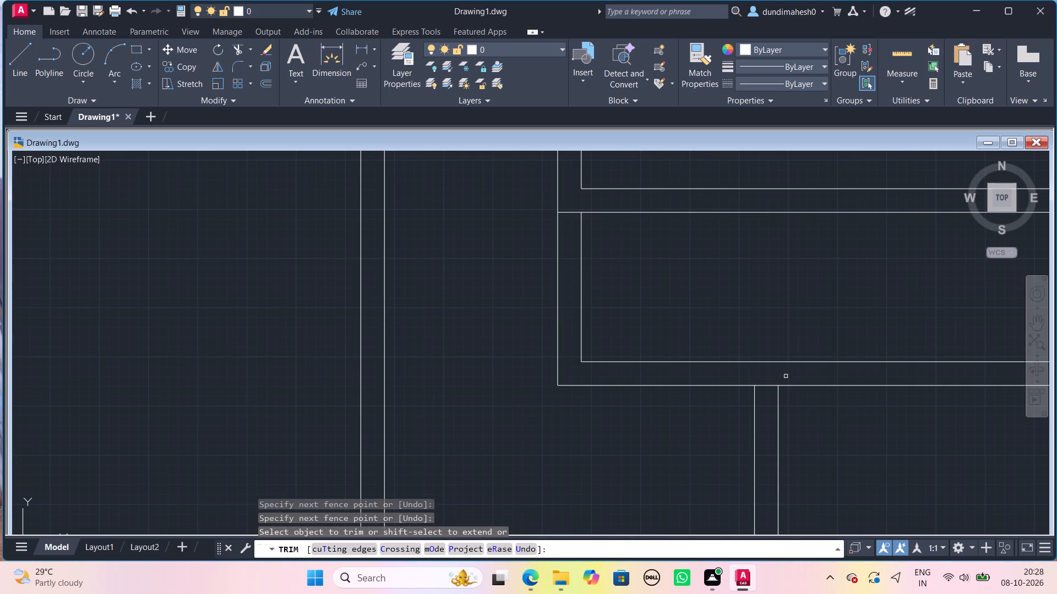
{"action": "left_click", "coordinate": [578, 204]}
{"action": "left_click", "coordinate": [566, 235]}
{"action": "scroll", "coordinate": [566, 235], "scroll_direction": "down", "scroll_amount": 1}
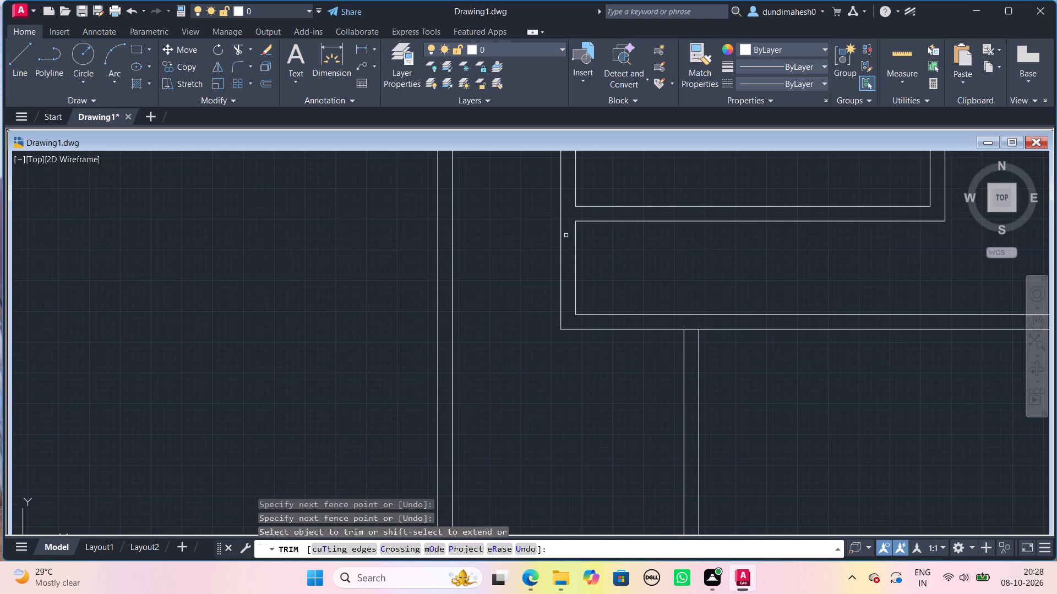
Finish trimming and inspect the cleaned wall junctions around the upper-left room and horizontal partition, and the overall plan.
{"action": "key", "text": "Escape"}
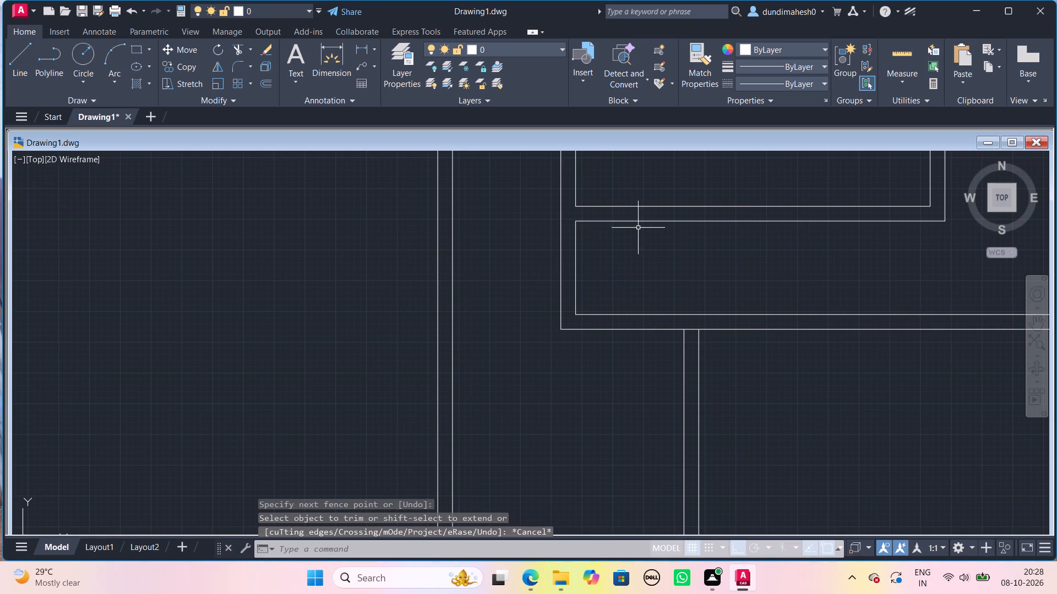
{"action": "middle_click_drag", "start_coordinate": [671, 259], "coordinate": [584, 393]}
{"action": "scroll", "coordinate": [564, 369], "scroll_direction": "up", "scroll_amount": 2}
{"action": "scroll", "coordinate": [560, 250], "scroll_direction": "down", "scroll_amount": 2}
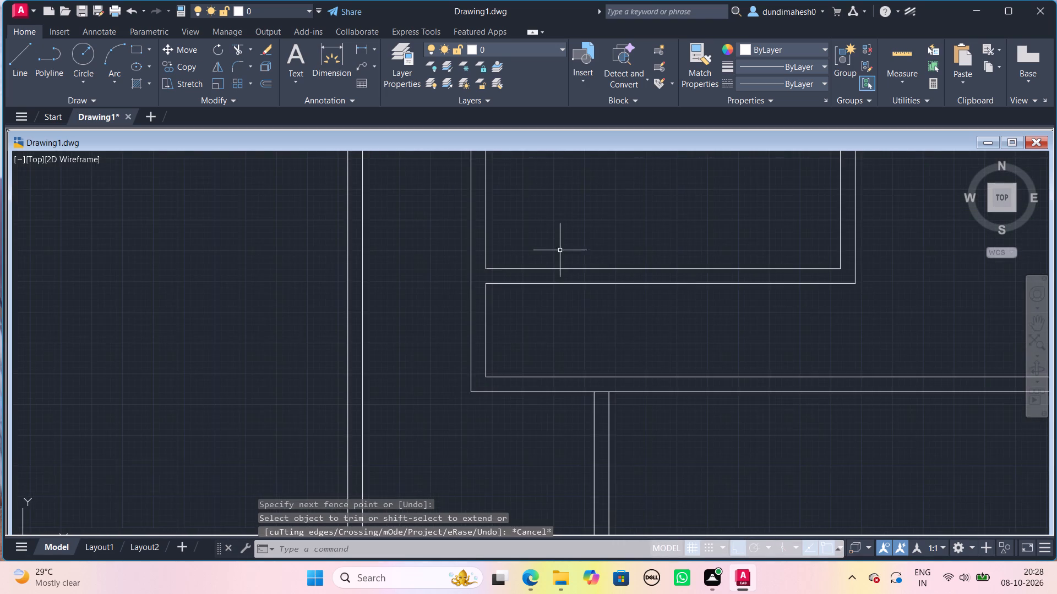
{"action": "scroll", "coordinate": [560, 223], "scroll_direction": "down", "scroll_amount": 1}
{"action": "middle_click_drag", "start_coordinate": [542, 293], "coordinate": [511, 358]}
{"action": "middle_click_drag", "start_coordinate": [533, 268], "coordinate": [509, 340]}
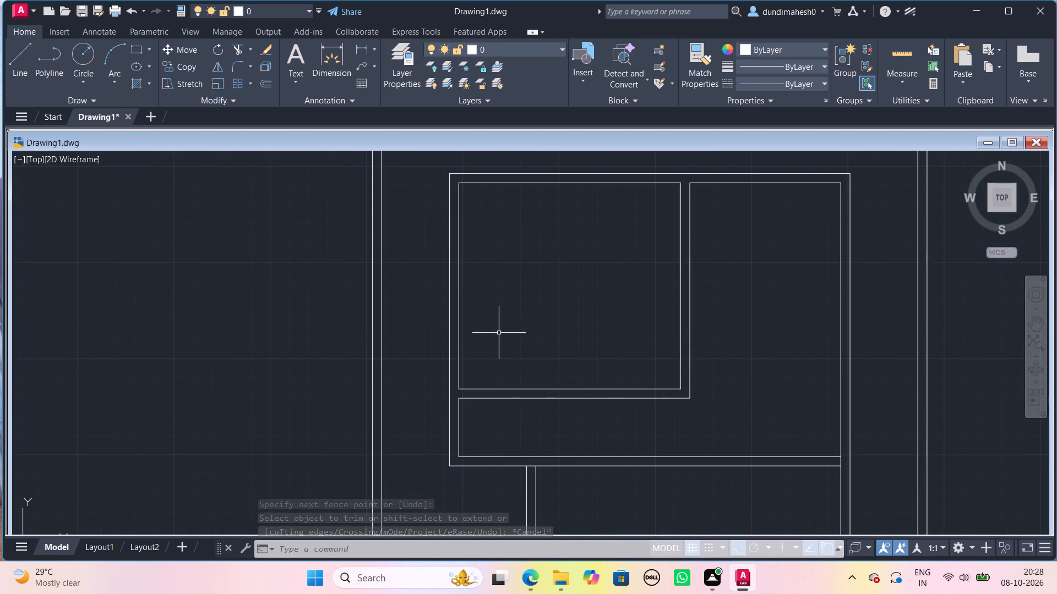
{"action": "scroll", "coordinate": [498, 332], "scroll_direction": "up", "scroll_amount": 1}
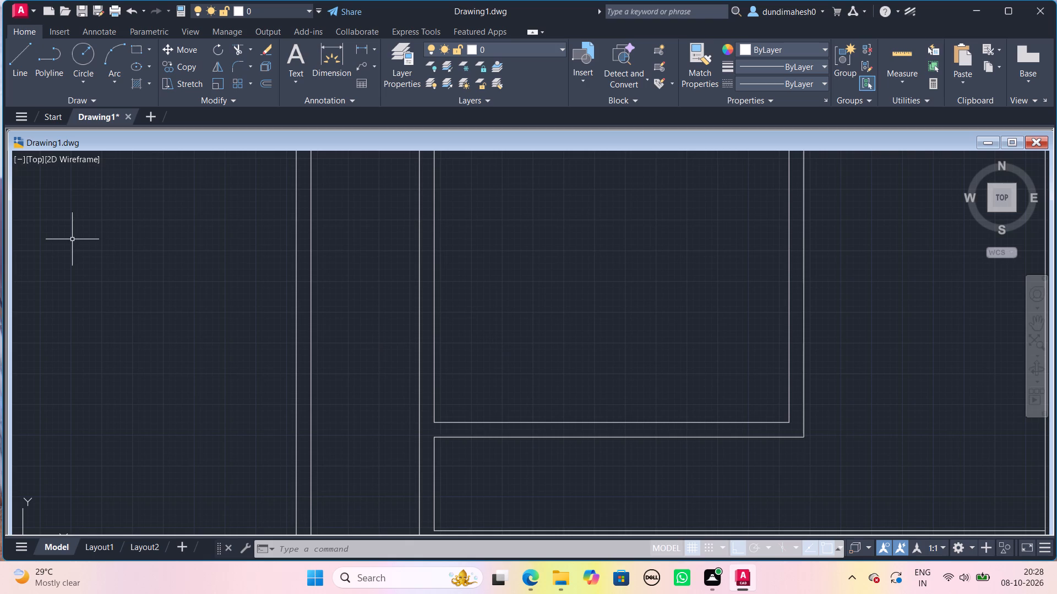
{"action": "scroll", "coordinate": [532, 415], "scroll_direction": "down", "scroll_amount": 2}
{"action": "middle_click_drag", "start_coordinate": [532, 415], "coordinate": [531, 391]}
{"action": "middle_click_drag", "start_coordinate": [695, 489], "coordinate": [508, 350]}
{"action": "scroll", "coordinate": [352, 230], "scroll_direction": "up", "scroll_amount": 1}
{"action": "scroll", "coordinate": [379, 221], "scroll_direction": "down", "scroll_amount": 2}
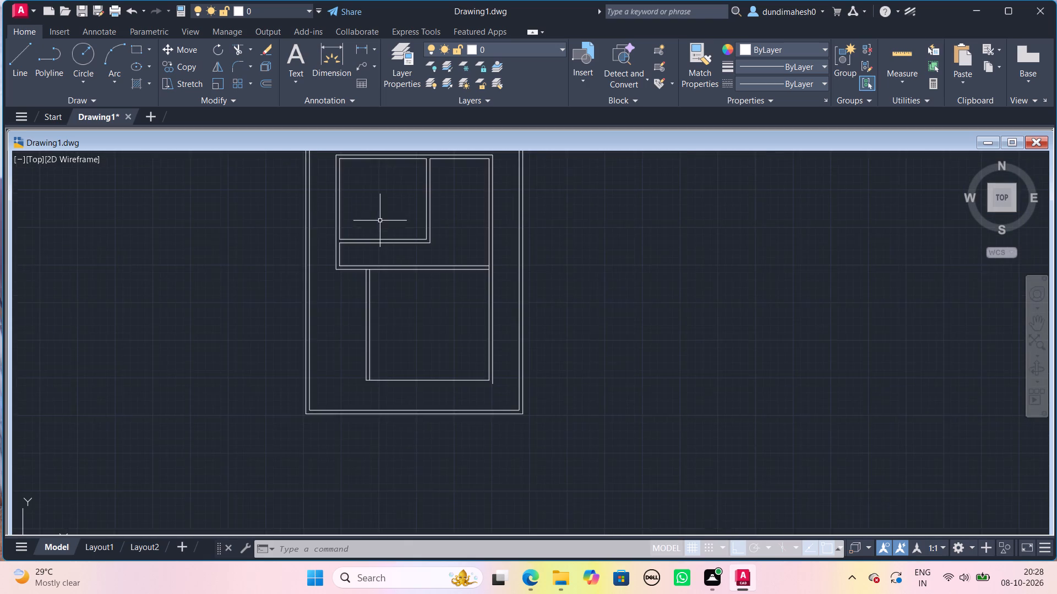
Measure the horizontal clearance from the left plot wall's inner line to the lower room's left wall at two heights, using linear dimensions.
{"action": "scroll", "coordinate": [379, 235], "scroll_direction": "up", "scroll_amount": 1}
{"action": "left_click", "coordinate": [364, 42]}
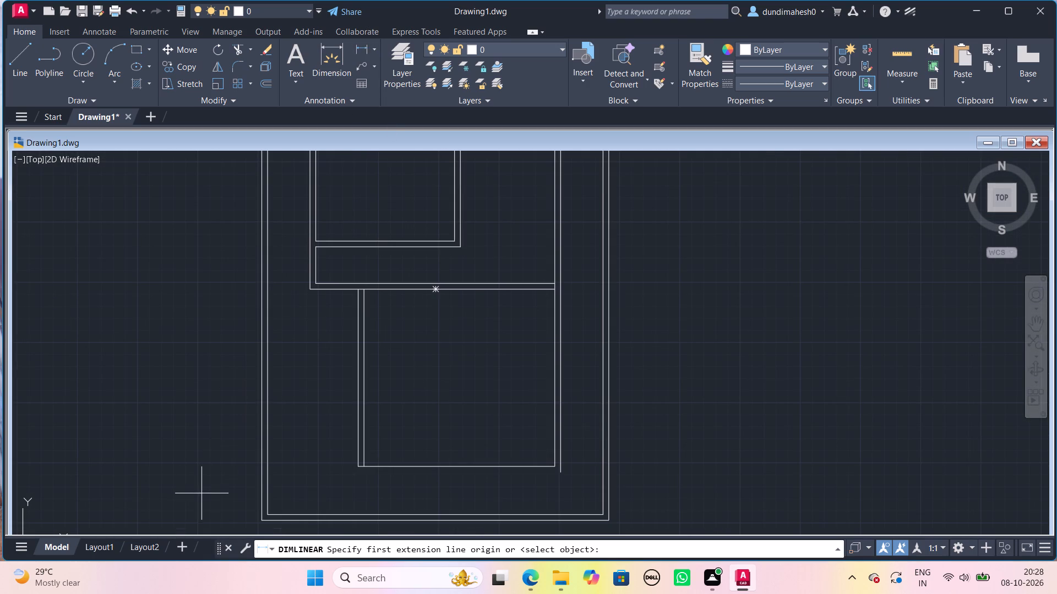
{"action": "left_click", "coordinate": [266, 413]}
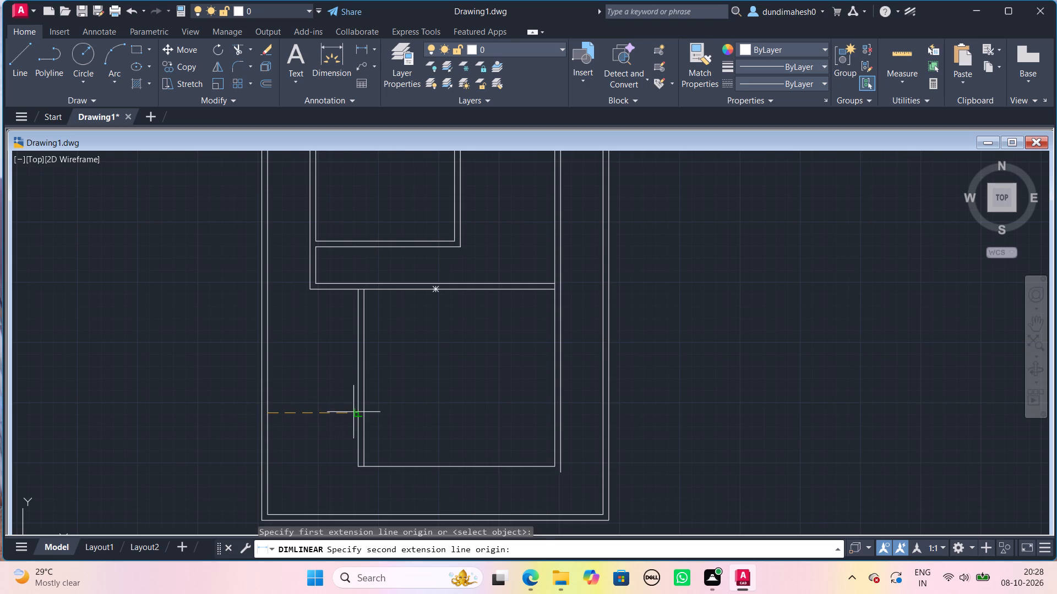
{"action": "left_click", "coordinate": [356, 414]}
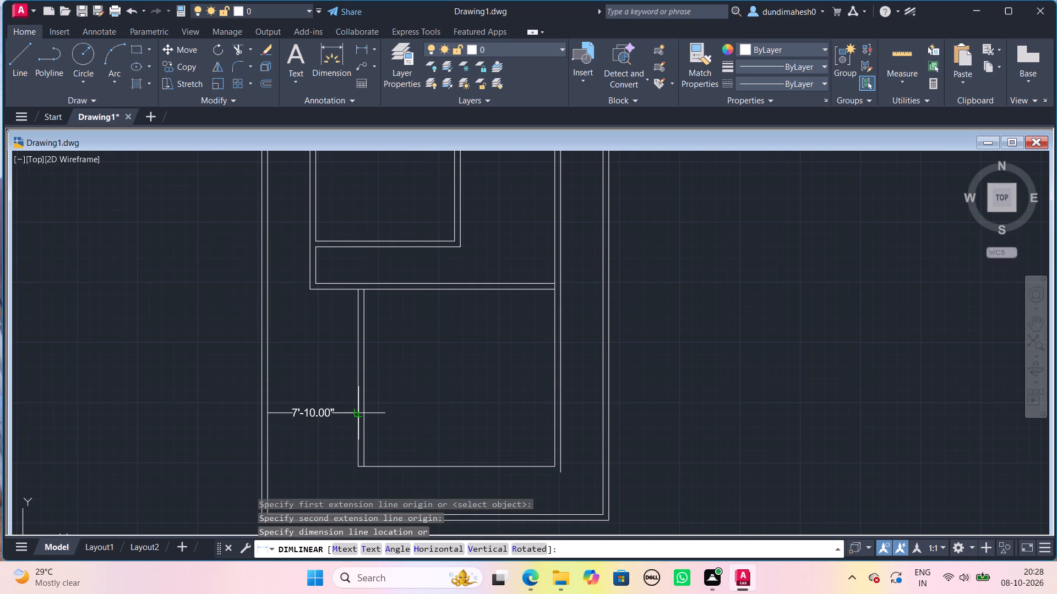
{"action": "key", "text": "Escape"}
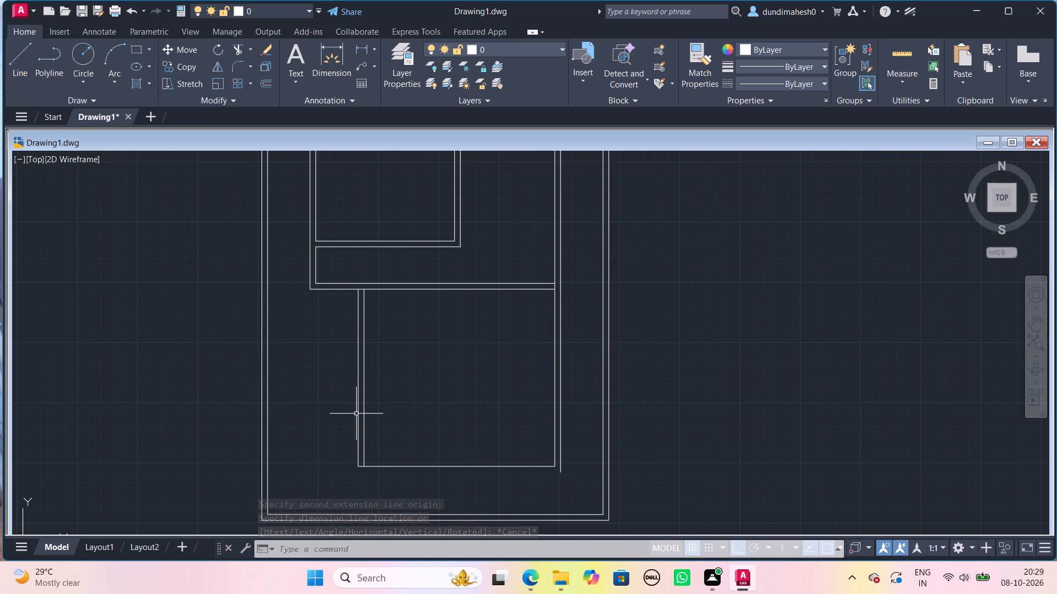
{"action": "key", "text": "space"}
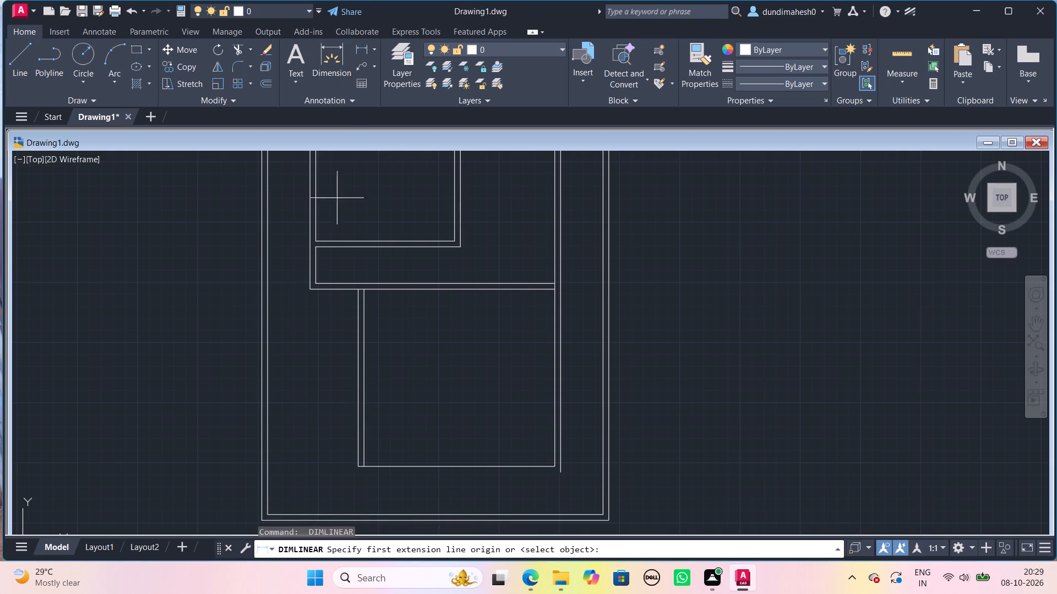
{"action": "left_click", "coordinate": [265, 366]}
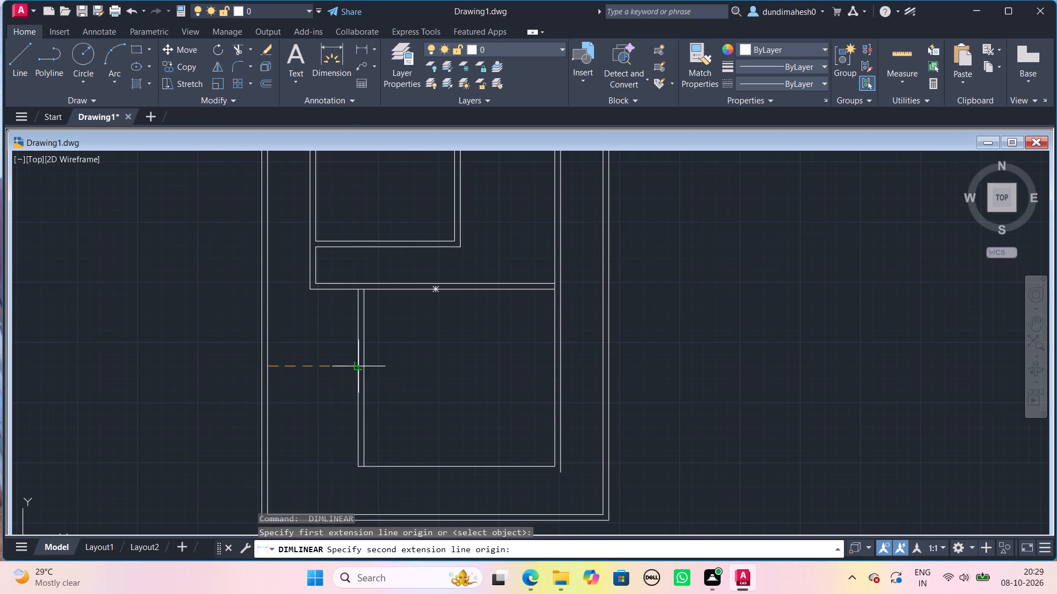
{"action": "left_click", "coordinate": [357, 368]}
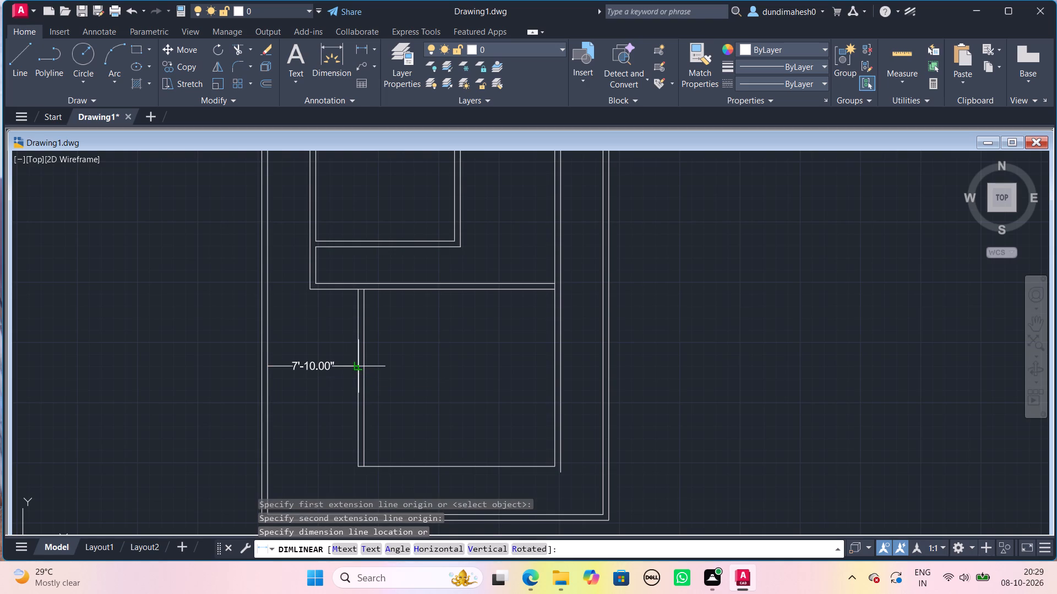
{"action": "key", "text": "space"}
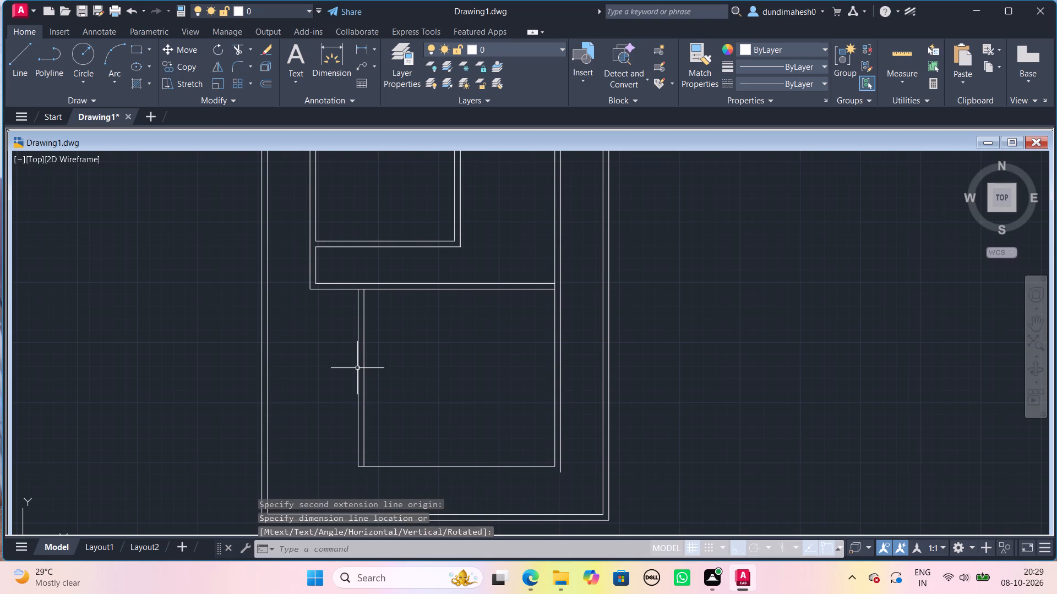
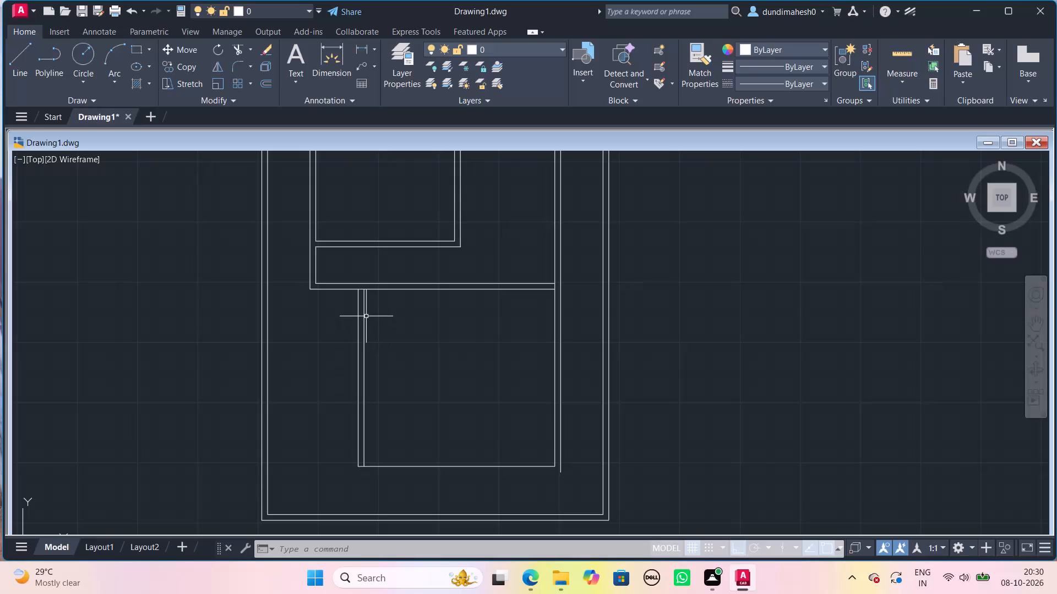
Trim away the lower room's left wall lines and both lines of the horizontal partition below the upper-left room.
{"action": "type", "text": "trim"}
{"action": "key", "text": "Return"}
{"action": "key", "text": "Return"}
{"action": "left_click", "coordinate": [351, 327]}
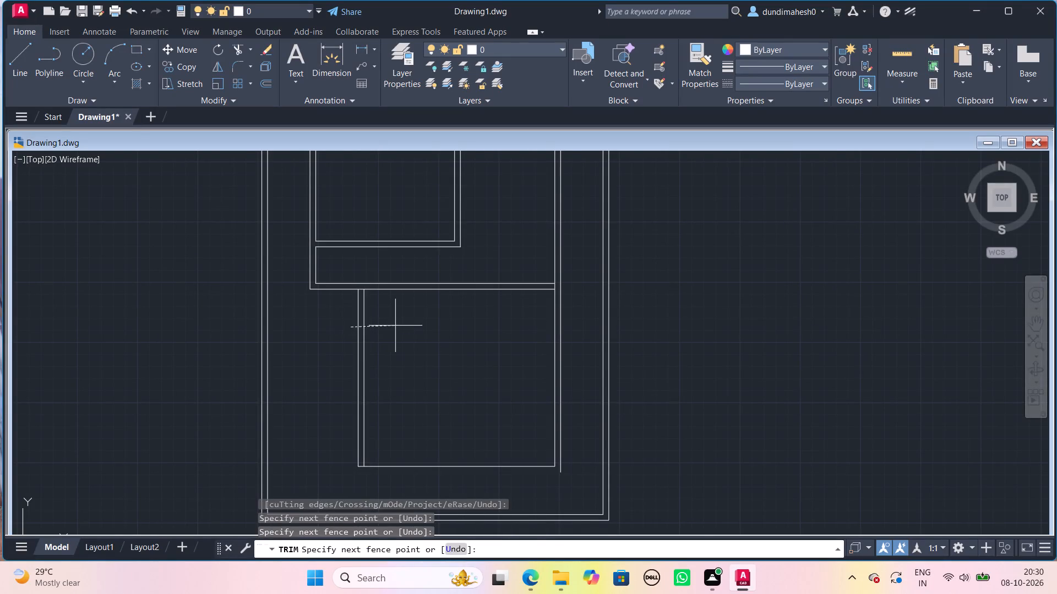
{"action": "left_click", "coordinate": [396, 326]}
{"action": "left_click", "coordinate": [384, 443]}
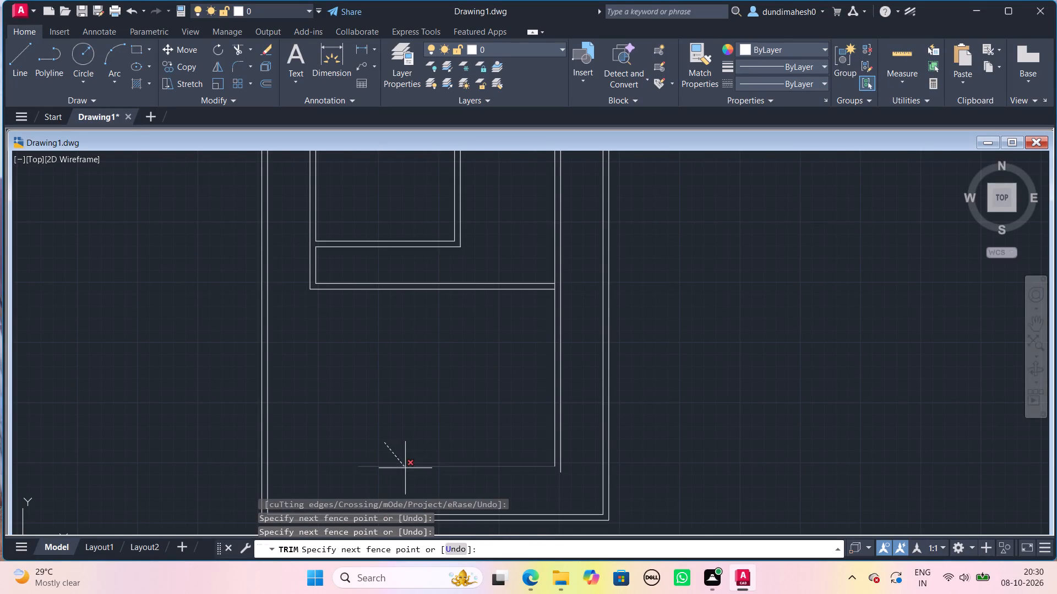
{"action": "left_click", "coordinate": [402, 333]}
{"action": "left_click", "coordinate": [405, 317]}
{"action": "left_click", "coordinate": [405, 278]}
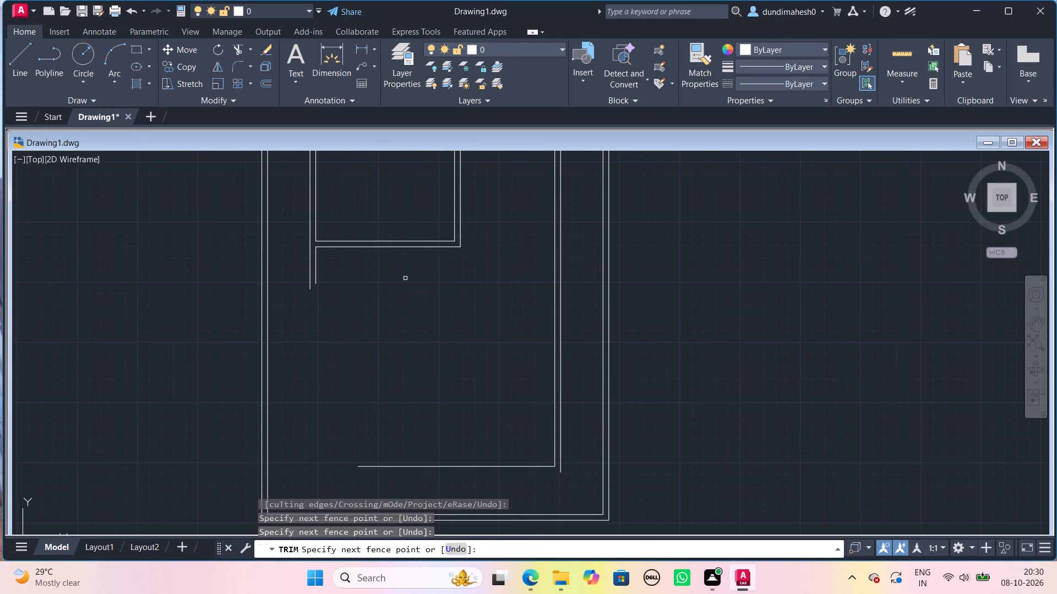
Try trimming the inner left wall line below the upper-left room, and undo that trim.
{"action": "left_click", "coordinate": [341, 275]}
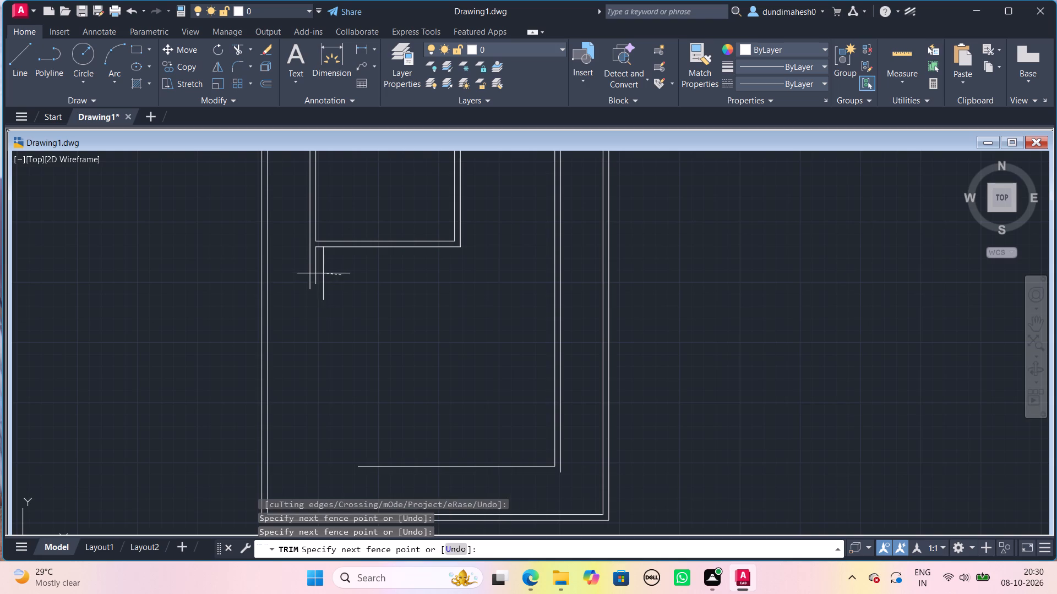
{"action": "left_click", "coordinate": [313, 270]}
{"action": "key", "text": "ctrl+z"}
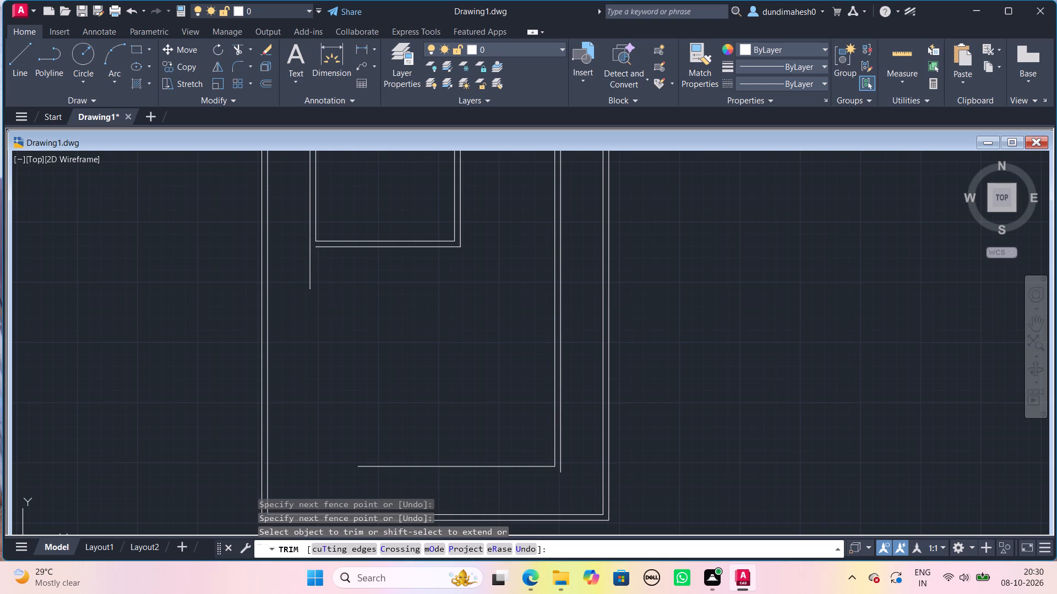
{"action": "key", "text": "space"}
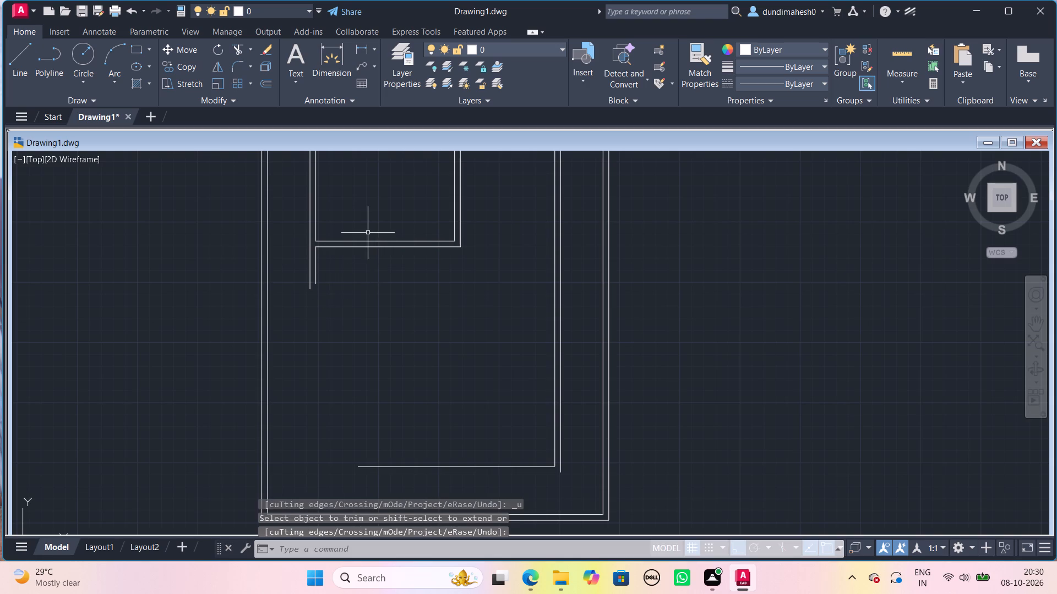
Offset the outer line of the upper-left room's lower wall 4' downward.
{"action": "middle_click_drag", "start_coordinate": [368, 233], "coordinate": [438, 287]}
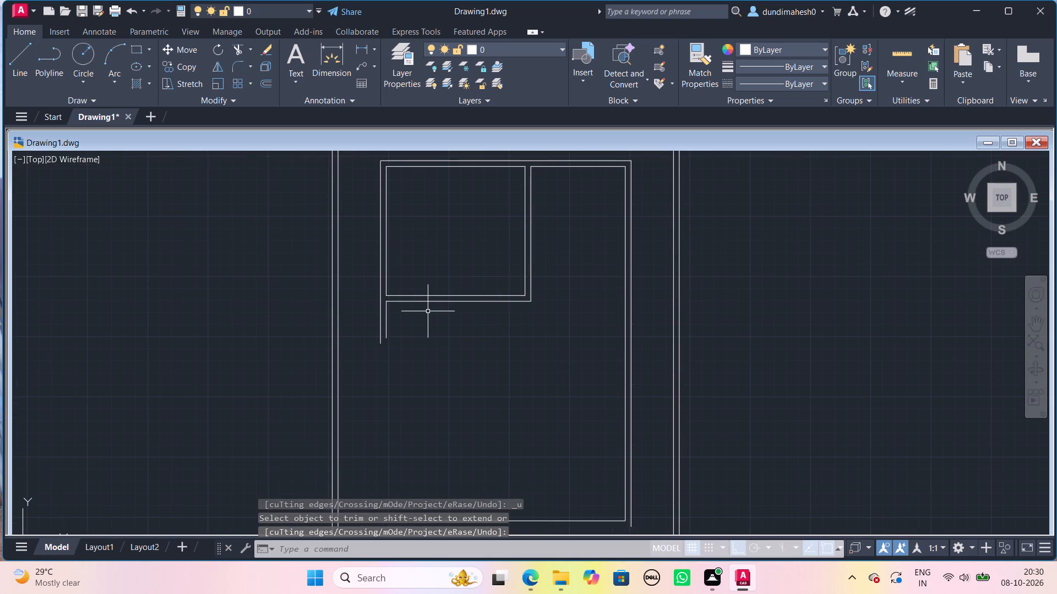
{"action": "key", "text": "o"}
{"action": "key", "text": "Return"}
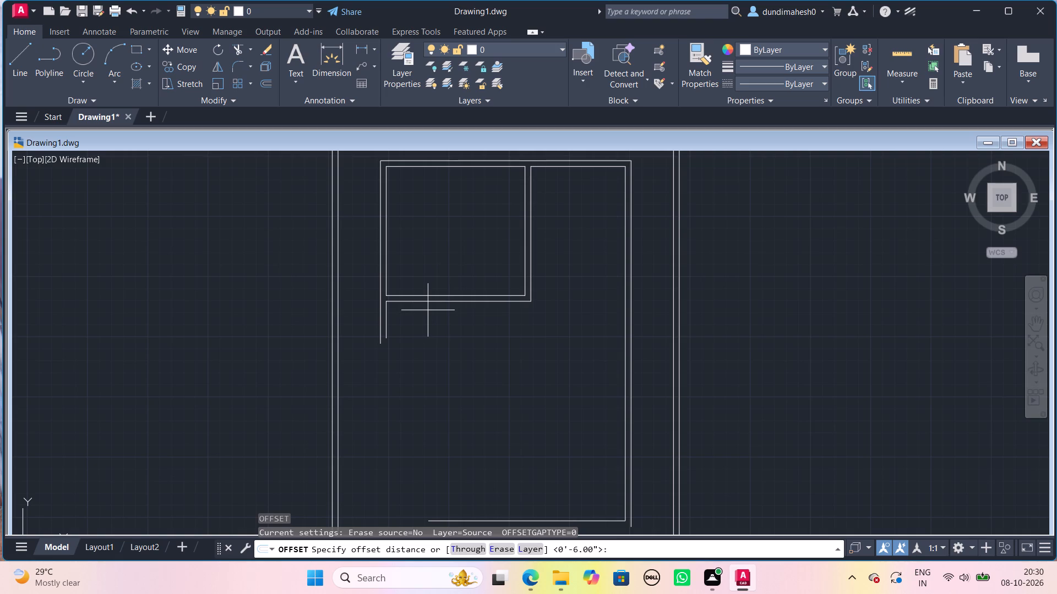
{"action": "key", "text": "5"}
{"action": "key", "text": "BackSpace"}
{"action": "type", "text": "4'"}
{"action": "key", "text": "Return"}
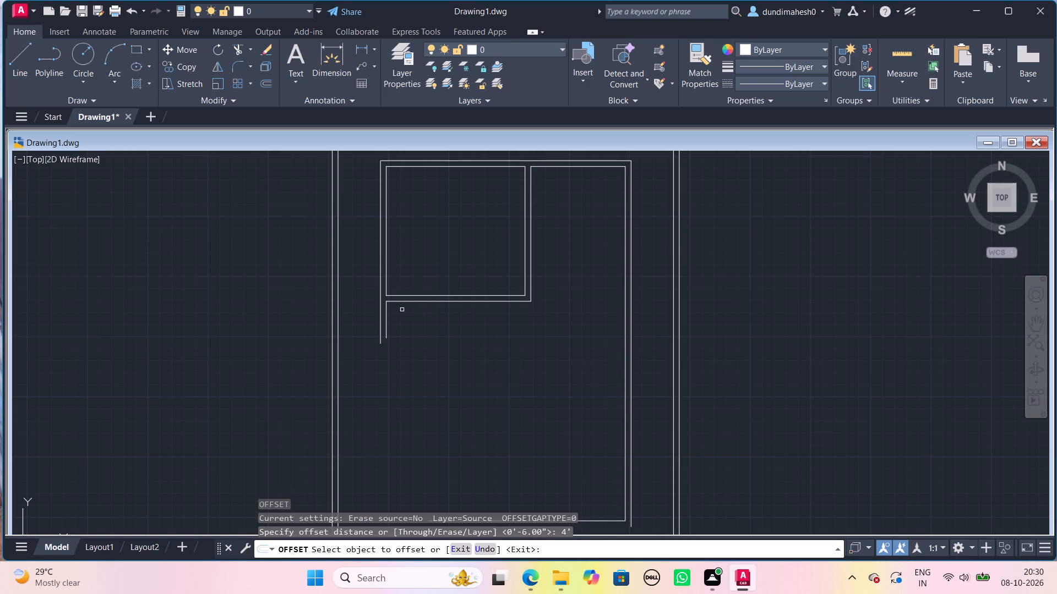
{"action": "left_click", "coordinate": [427, 302]}
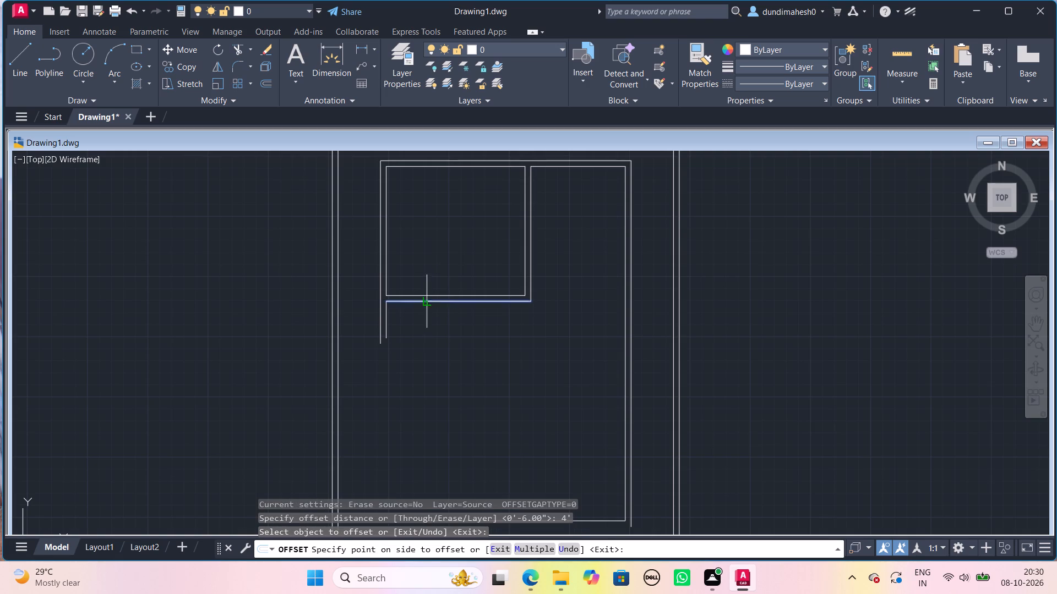
{"action": "left_click", "coordinate": [432, 317]}
{"action": "key", "text": "space"}
Offset the inner left wall line below the upper-left room 7'10" toward the plan's interior.
{"action": "key", "text": "space"}
{"action": "type", "text": "7'"}
{"action": "key", "text": "Return"}
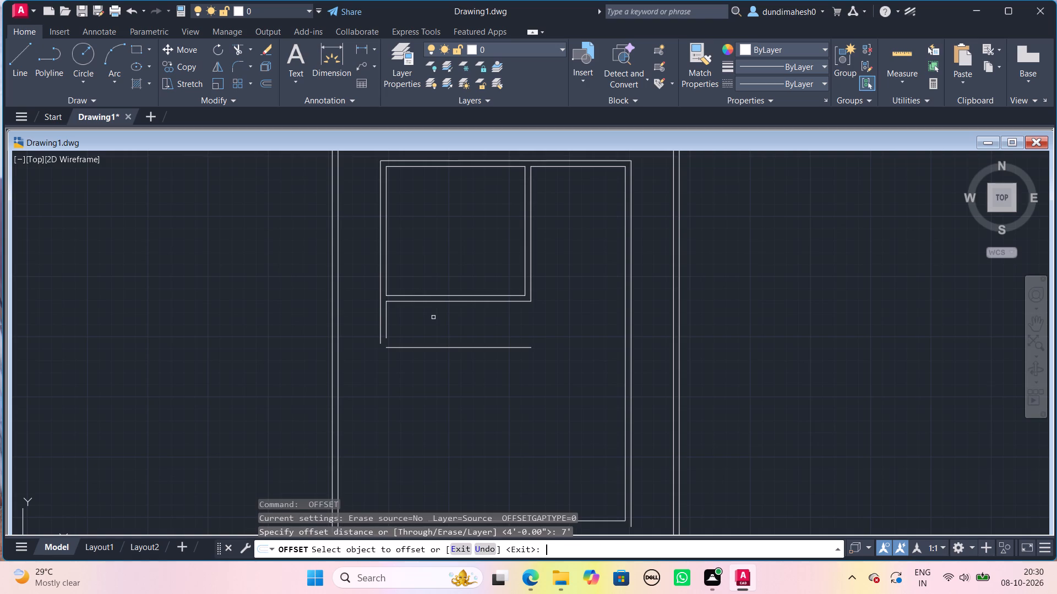
{"action": "key", "text": "space"}
{"action": "key", "text": "space"}
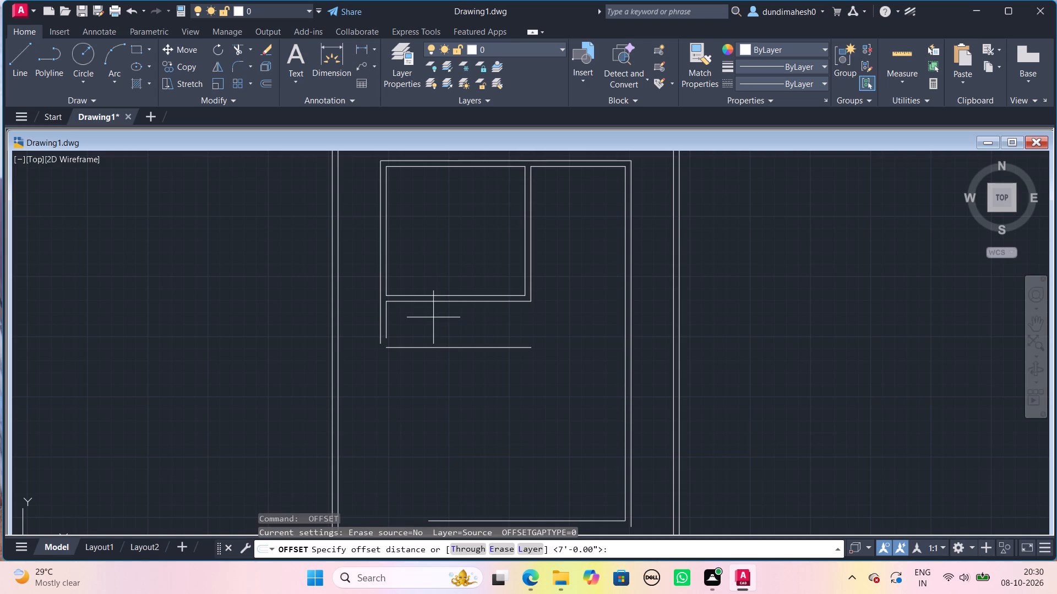
{"action": "key", "text": "7"}
{"action": "key", "text": "apostrophe"}
{"action": "type", "text": "10\""}
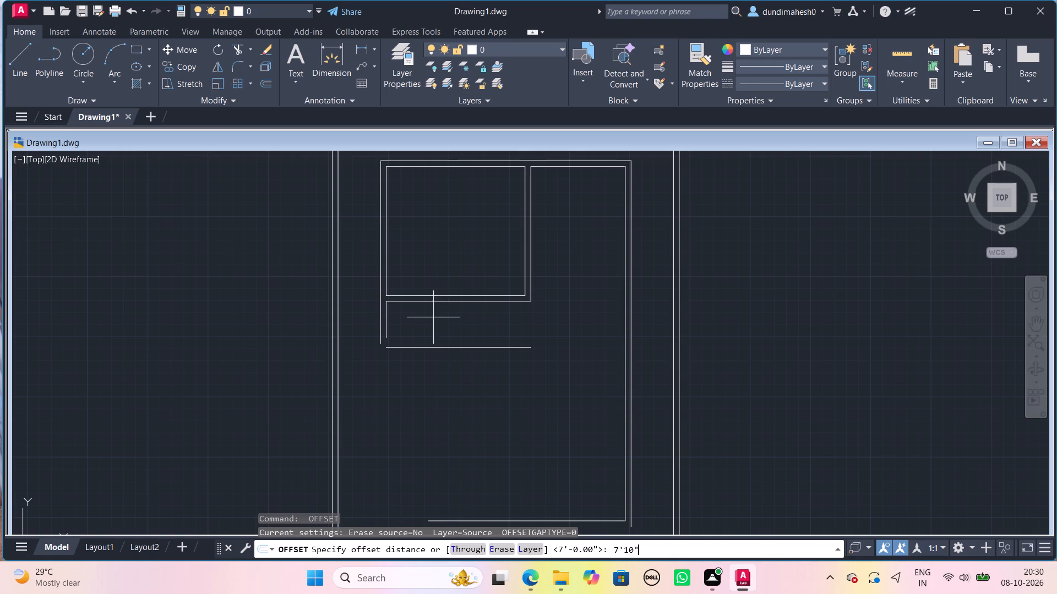
{"action": "key", "text": "Return"}
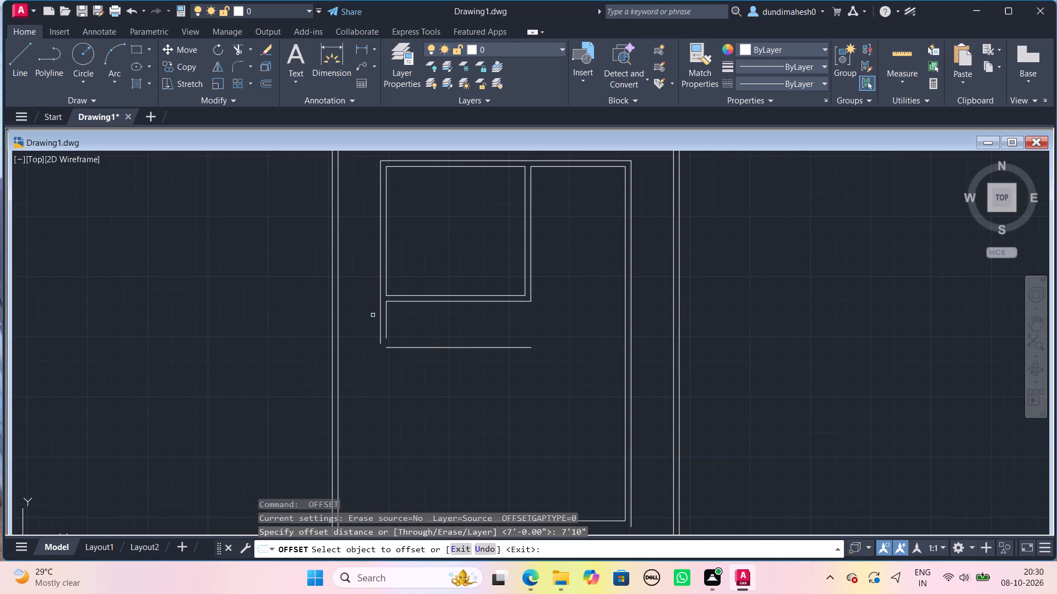
{"action": "left_click", "coordinate": [387, 321]}
{"action": "left_click", "coordinate": [430, 321]}
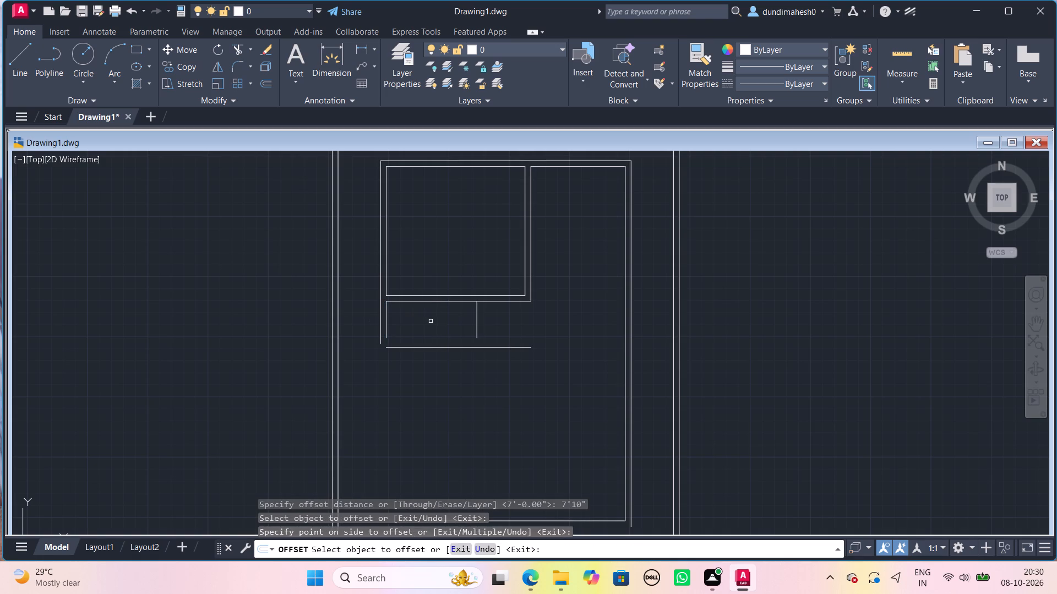
{"action": "key", "text": "space"}
Extend the new vertical line below the upper-left room down to the offset horizontal line.
{"action": "type", "text": "ex"}
{"action": "key", "text": "Return"}
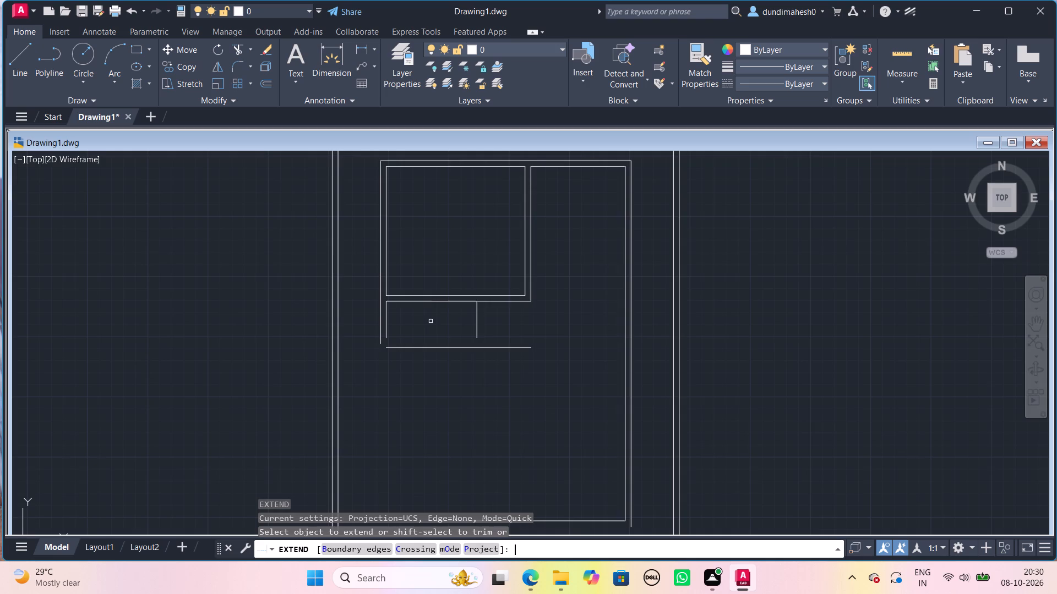
{"action": "scroll", "coordinate": [431, 321], "scroll_direction": "up", "scroll_amount": 1}
{"action": "left_click", "coordinate": [504, 330]}
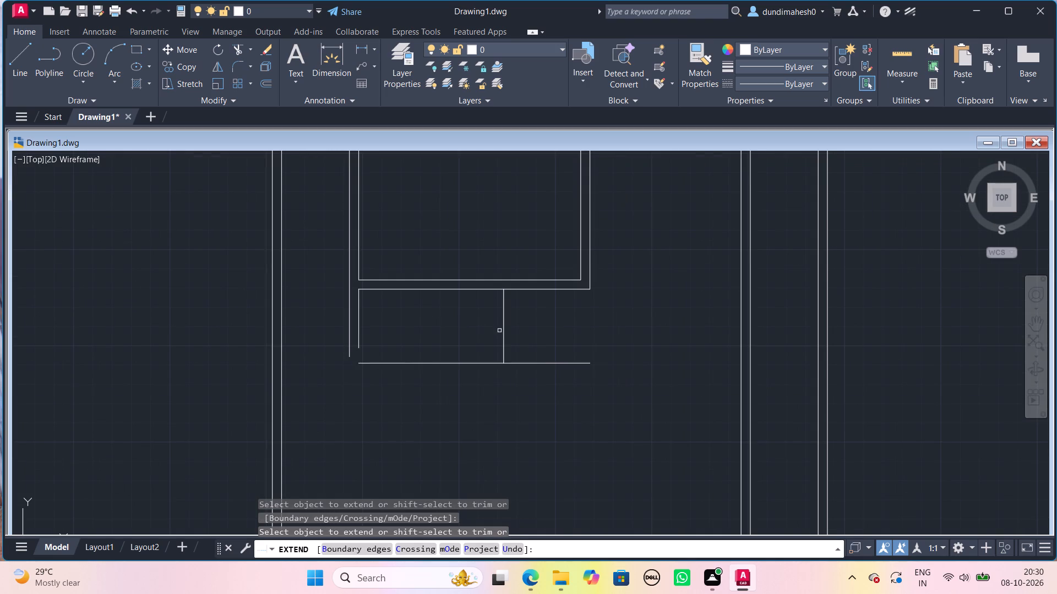
{"action": "left_click", "coordinate": [347, 335]}
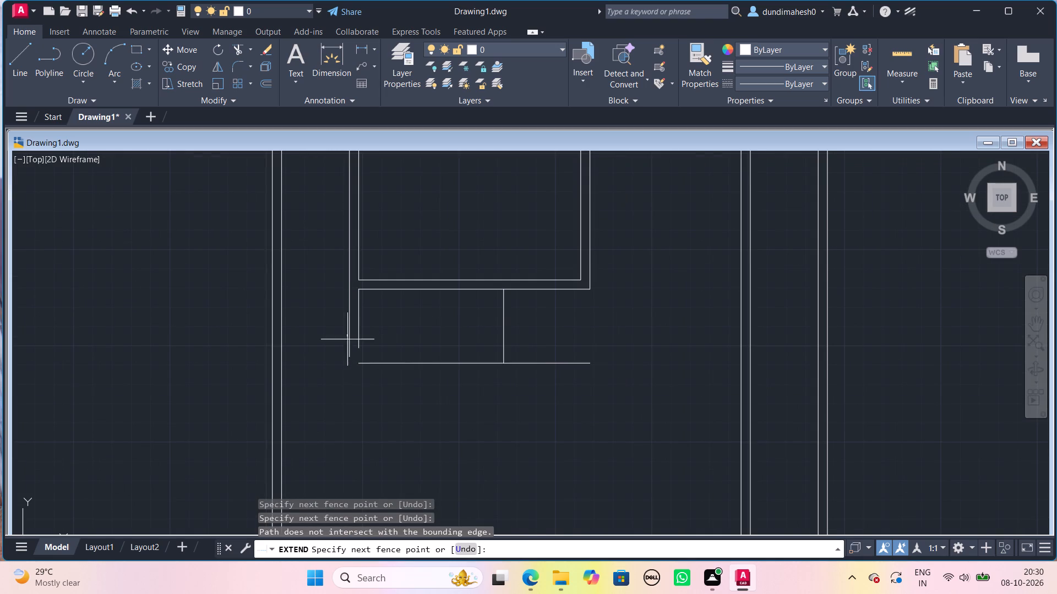
{"action": "key", "text": "Escape"}
Close the small room's lower-left corner by stretching the outer left wall line down and extending the horizontal line to it.
{"action": "left_click", "coordinate": [349, 357]}
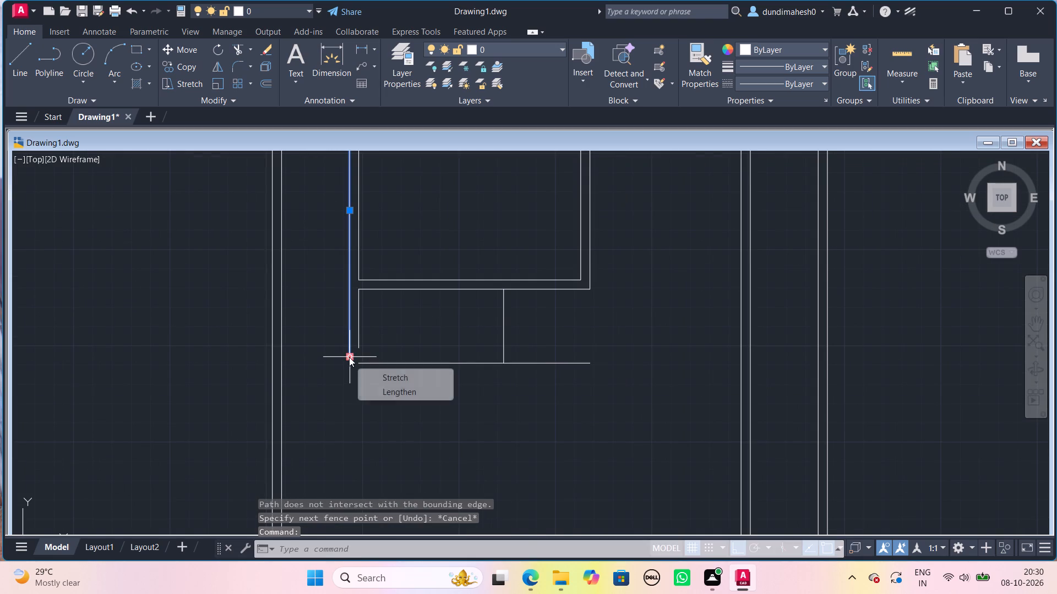
{"action": "left_click", "coordinate": [349, 357]}
{"action": "scroll", "coordinate": [353, 362], "scroll_direction": "up", "scroll_amount": 3}
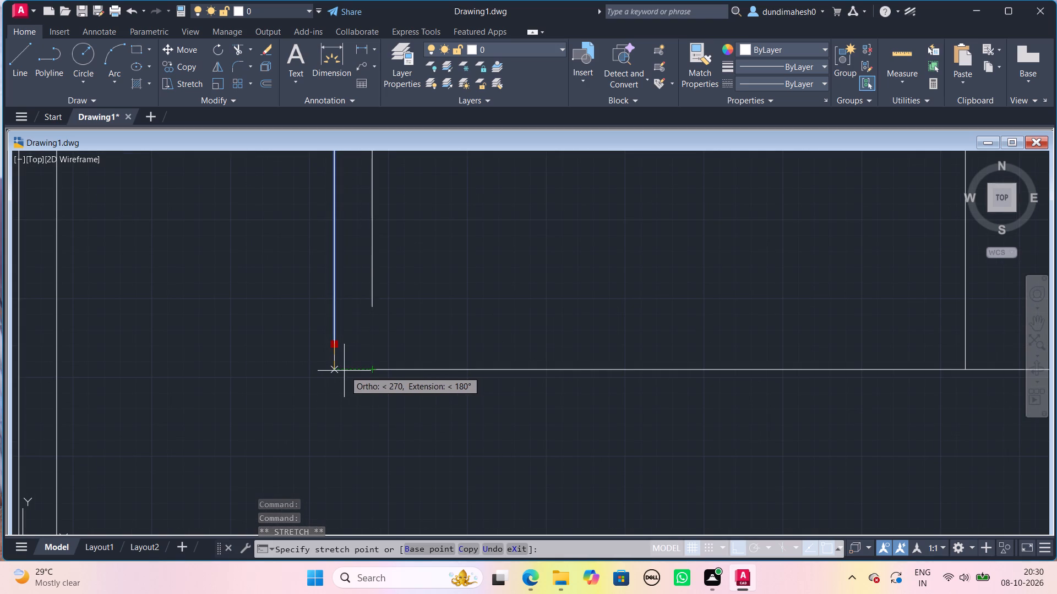
{"action": "left_click", "coordinate": [333, 371]}
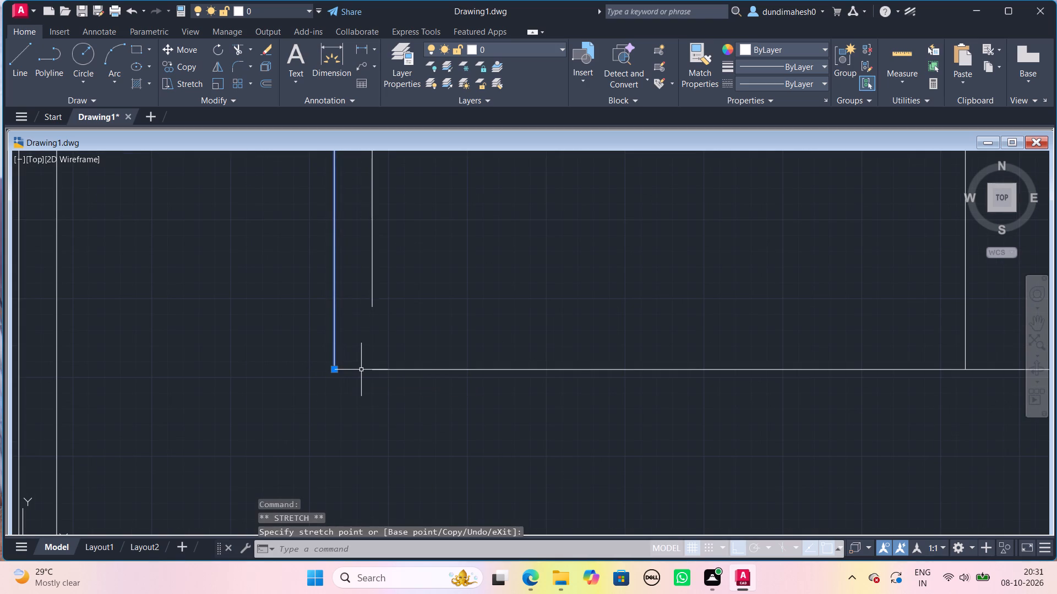
{"action": "key", "text": "space"}
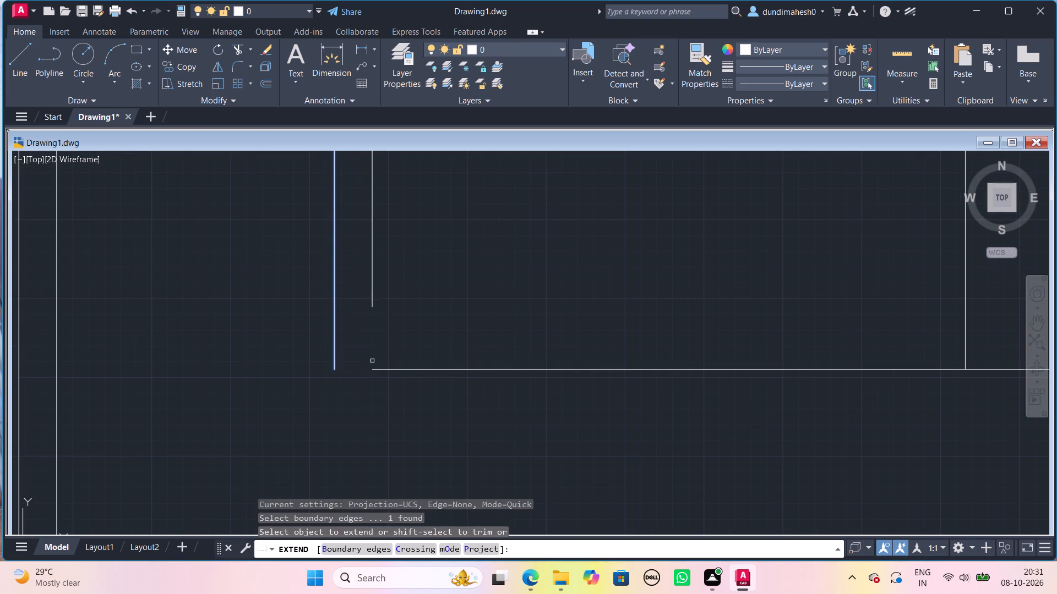
{"action": "left_click", "coordinate": [380, 370]}
{"action": "scroll", "coordinate": [380, 370], "scroll_direction": "down", "scroll_amount": 2}
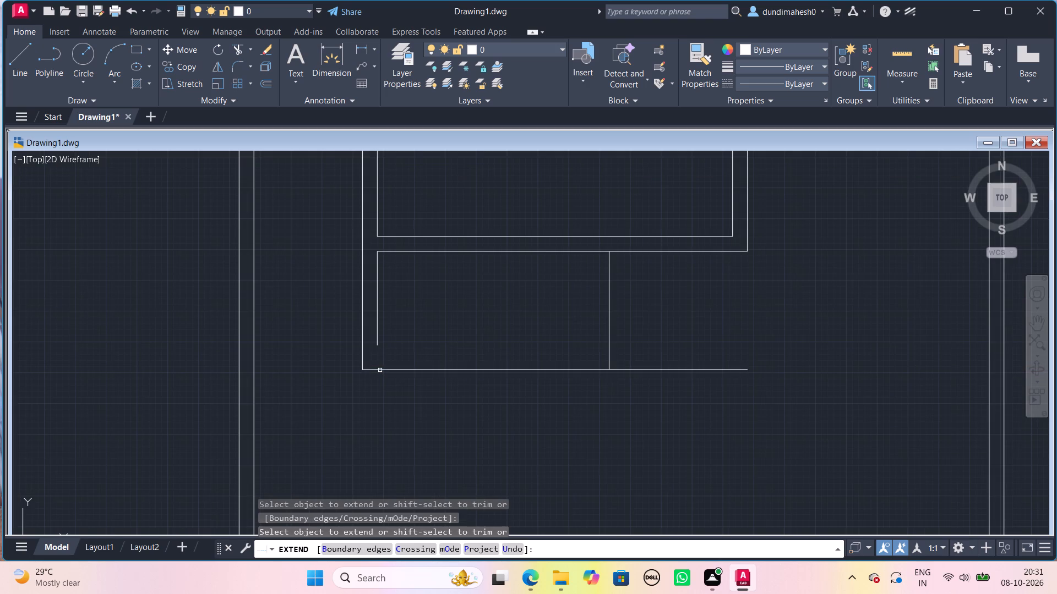
{"action": "key", "text": "space"}
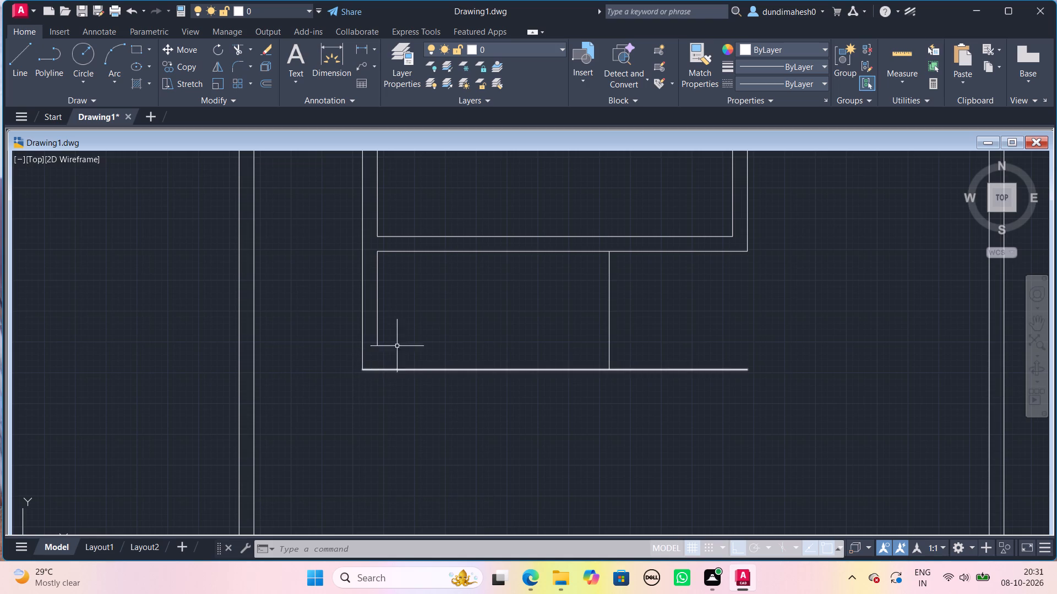
Offset the small room's bottom line 6" downward to form its lower wall.
{"action": "key", "text": "o"}
{"action": "key", "text": "Return"}
{"action": "key", "text": "8"}
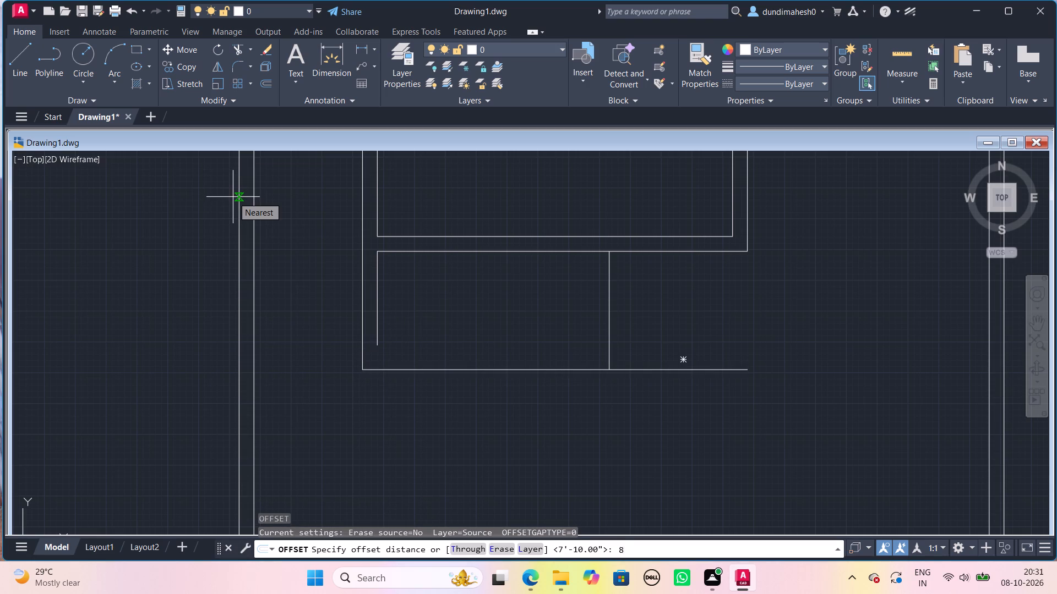
{"action": "key", "text": "BackSpace"}
{"action": "type", "text": "6\""}
{"action": "key", "text": "Return"}
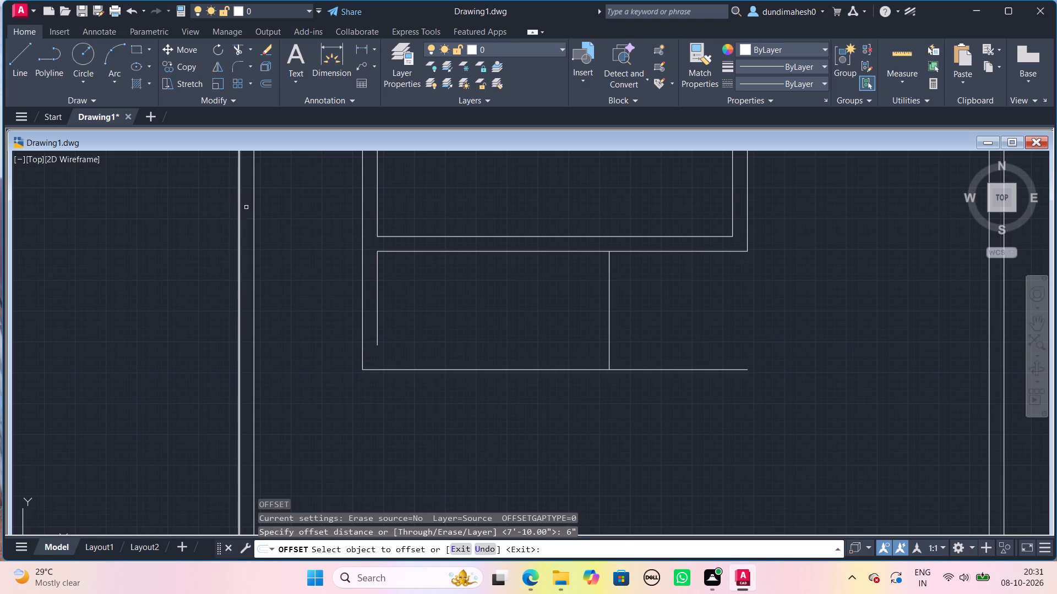
{"action": "left_click", "coordinate": [473, 369]}
{"action": "left_click", "coordinate": [473, 418]}
{"action": "key", "text": "space"}
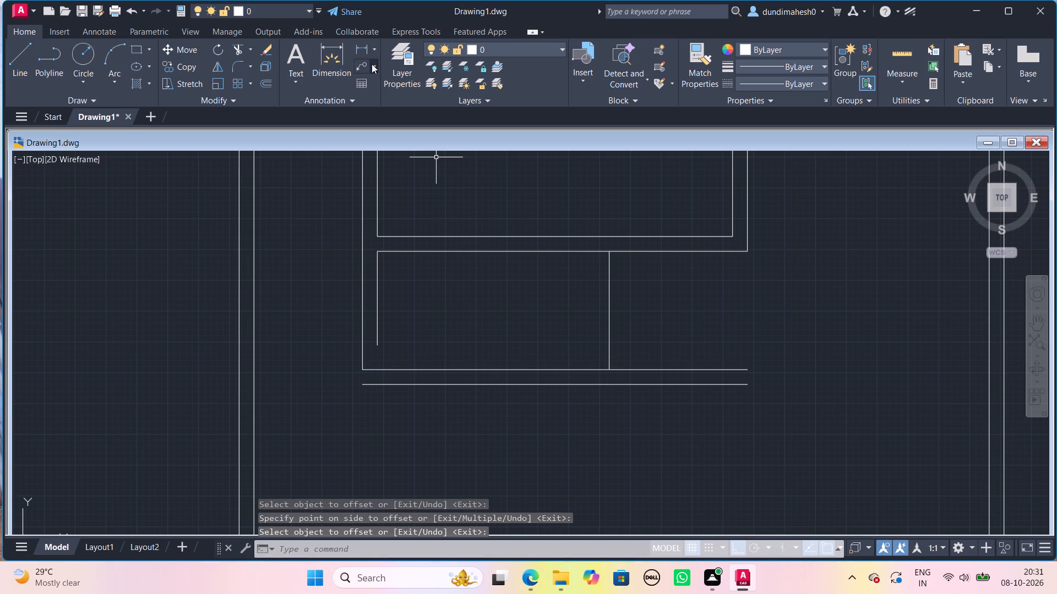
Measure the small room's vertical clearance between the upper room's lower wall and its own bottom line with a linear dimension.
{"action": "left_click", "coordinate": [364, 51]}
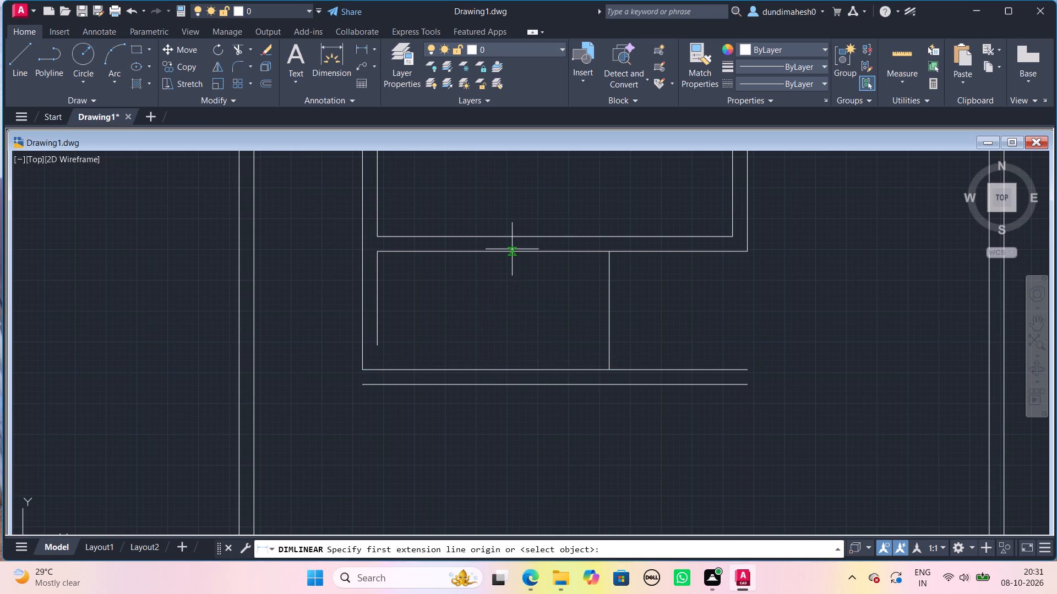
{"action": "left_click", "coordinate": [526, 252]}
{"action": "left_click", "coordinate": [530, 373]}
{"action": "key", "text": "Escape"}
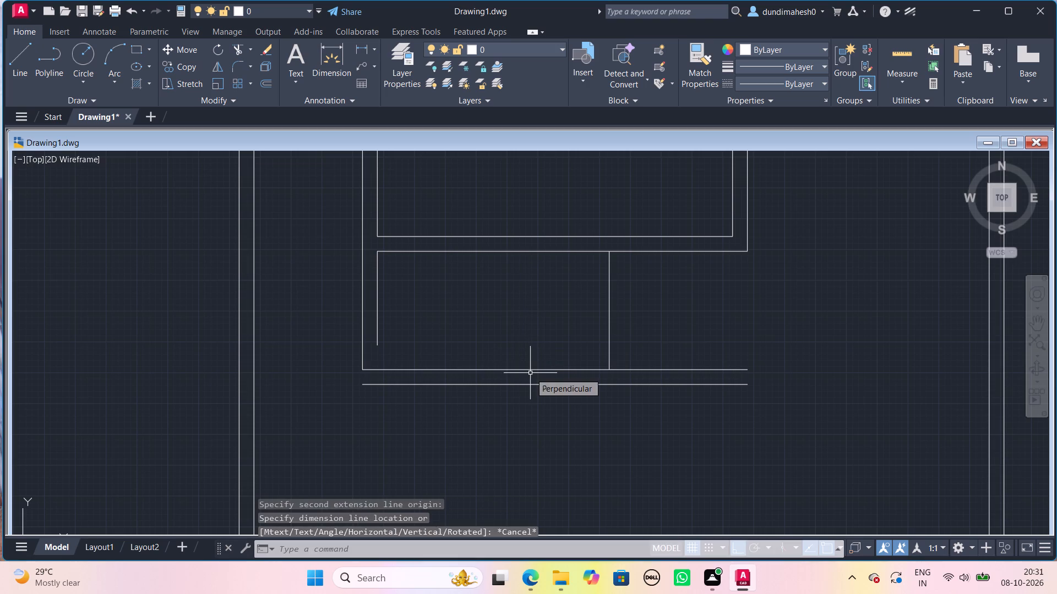
Stretch the outer left wall line down to the end of the small room's lower wall outer line.
{"action": "scroll", "coordinate": [494, 339], "scroll_direction": "up", "scroll_amount": 1}
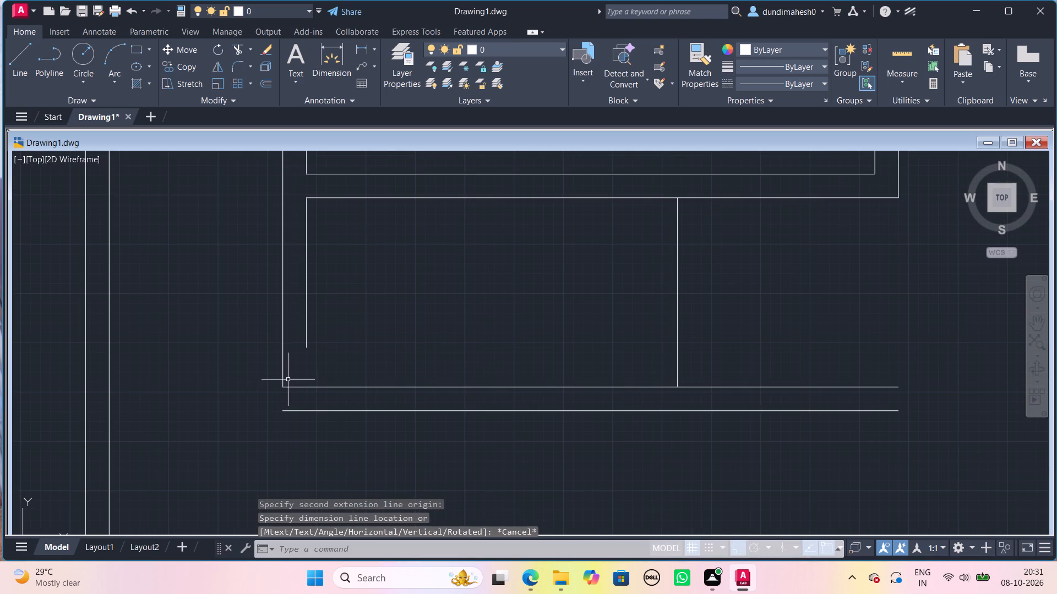
{"action": "left_click", "coordinate": [281, 377]}
{"action": "left_click", "coordinate": [280, 391]}
{"action": "scroll", "coordinate": [277, 408], "scroll_direction": "up", "scroll_amount": 2}
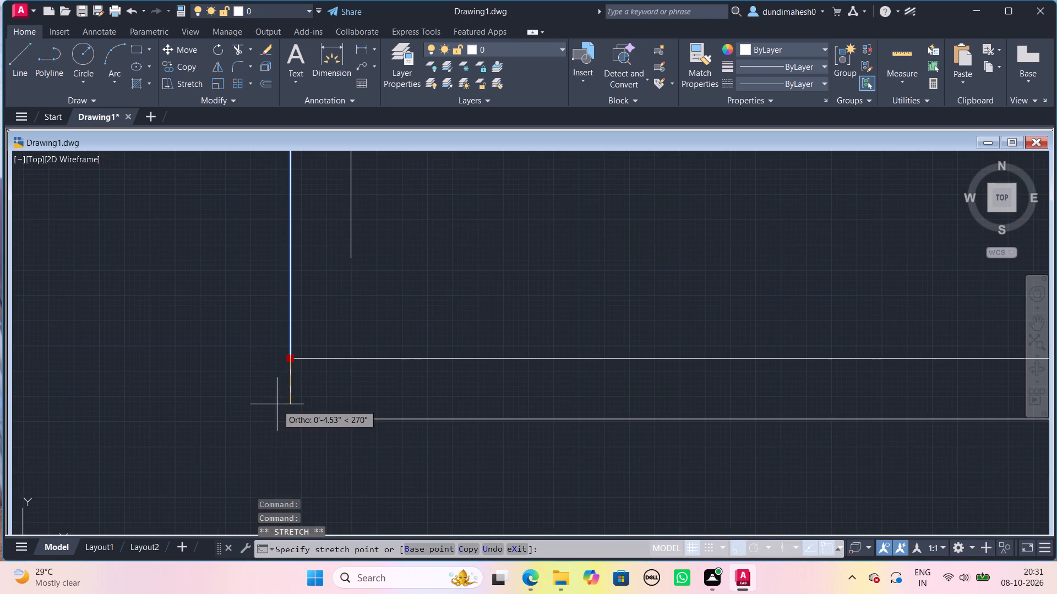
{"action": "left_click", "coordinate": [292, 417]}
{"action": "key", "text": "space"}
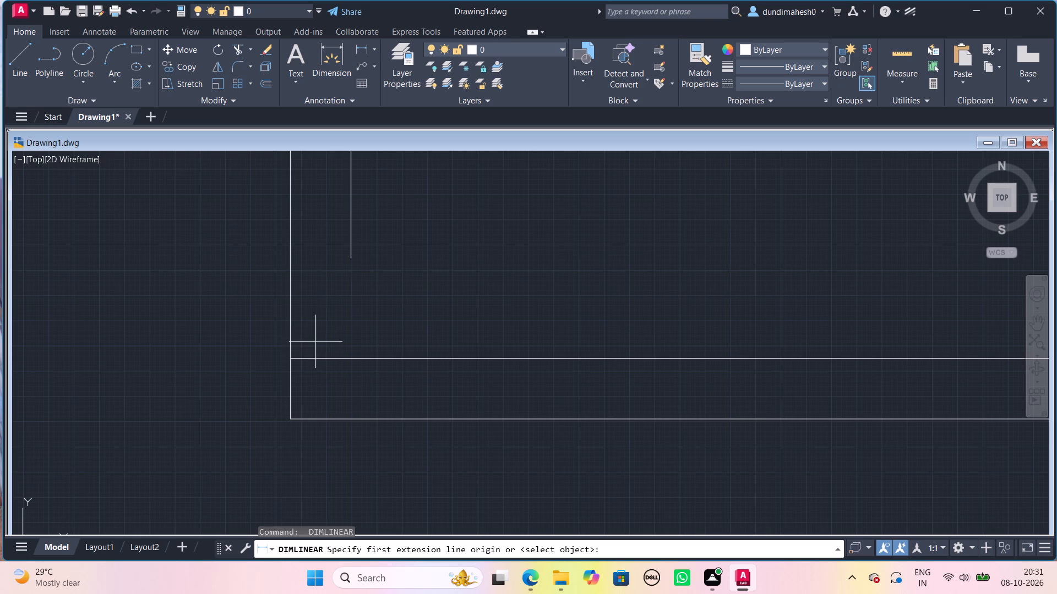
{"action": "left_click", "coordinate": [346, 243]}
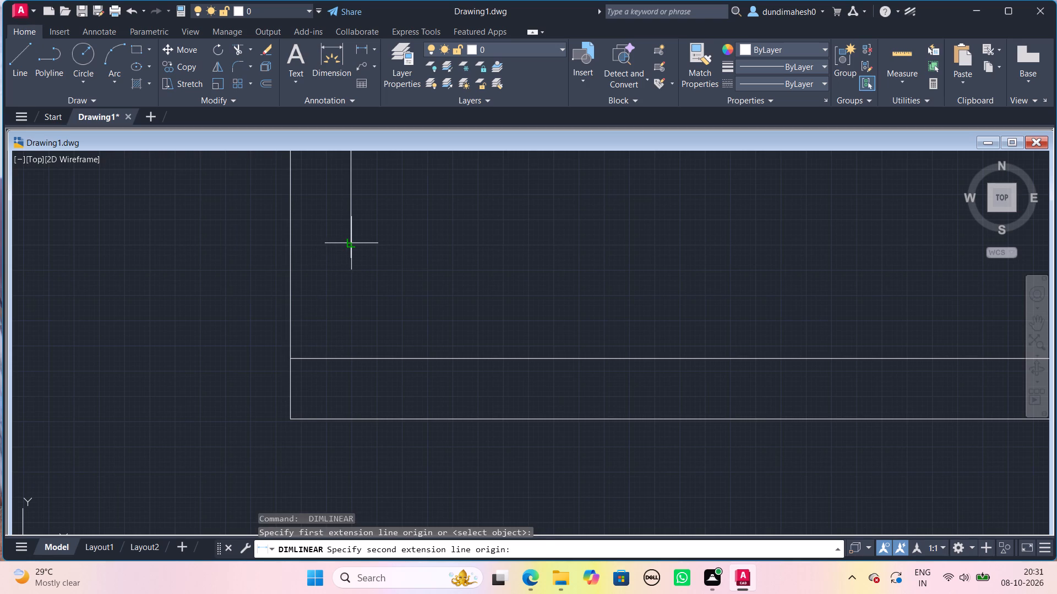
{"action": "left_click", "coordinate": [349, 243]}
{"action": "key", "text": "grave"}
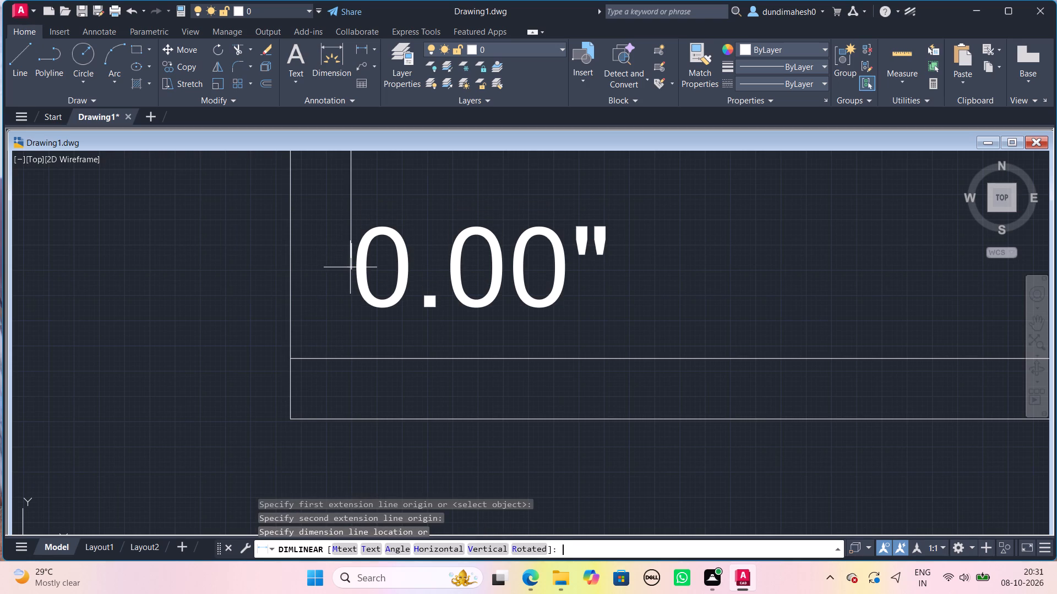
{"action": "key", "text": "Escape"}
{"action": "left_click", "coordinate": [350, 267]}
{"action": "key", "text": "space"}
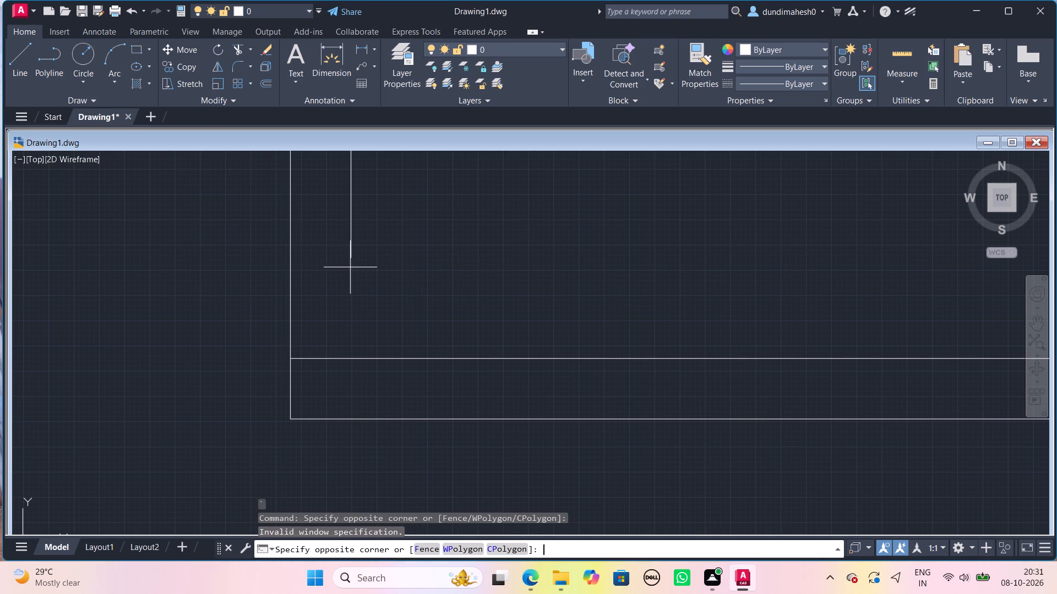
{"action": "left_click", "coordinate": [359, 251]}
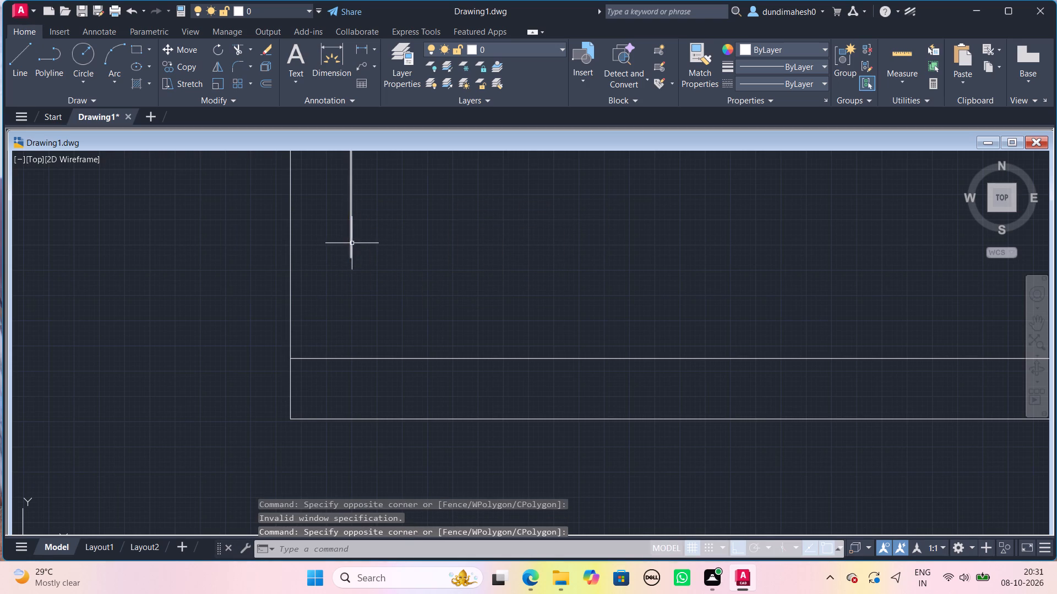
Stretch the small room's inner left wall line down to meet its bottom line.
{"action": "left_click", "coordinate": [352, 243]}
{"action": "left_click", "coordinate": [354, 258]}
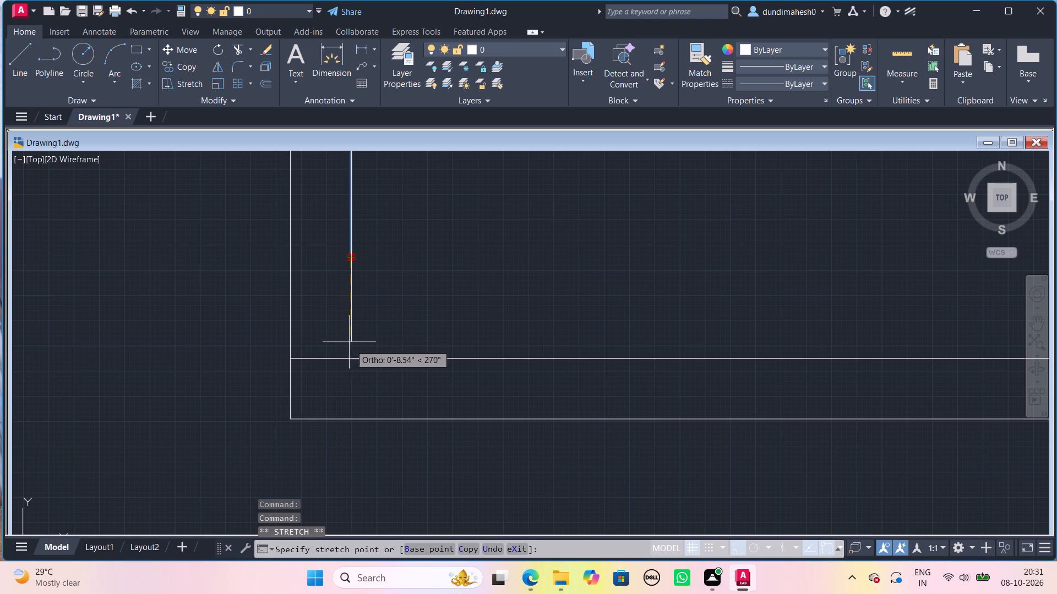
{"action": "left_click", "coordinate": [353, 360]}
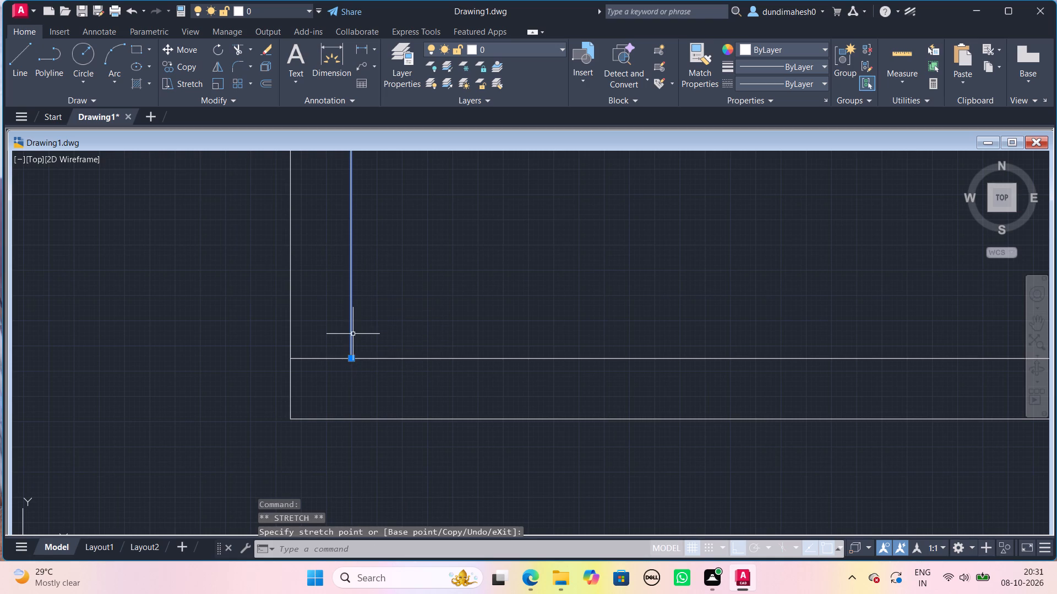
{"action": "key", "text": "Escape"}
Offset the small room's right line 6" outward, away from the room, to form its right wall.
{"action": "scroll", "coordinate": [353, 334], "scroll_direction": "down", "scroll_amount": 3}
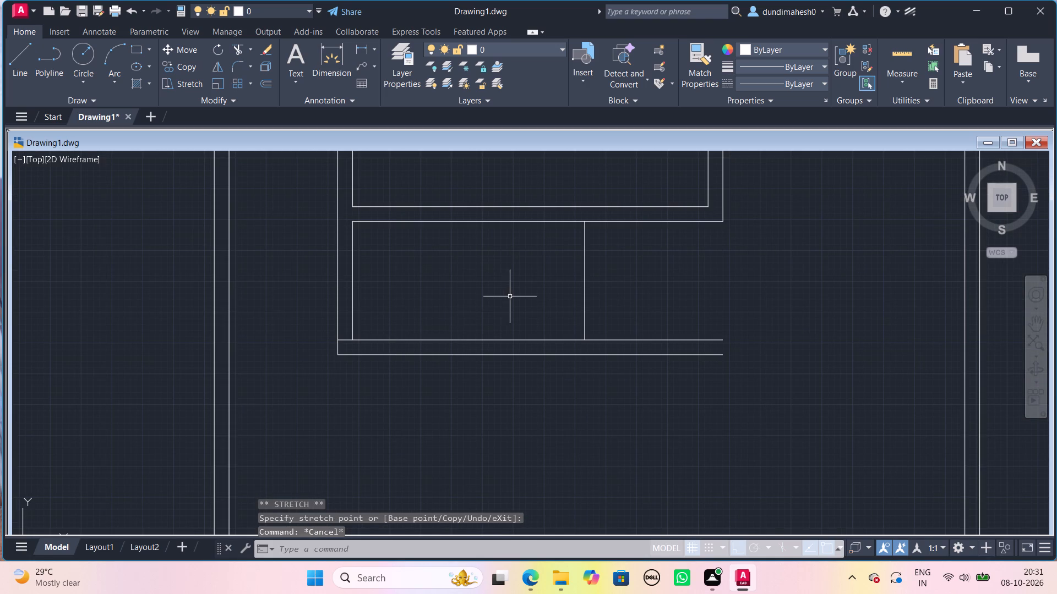
{"action": "key", "text": "o"}
{"action": "key", "text": "Return"}
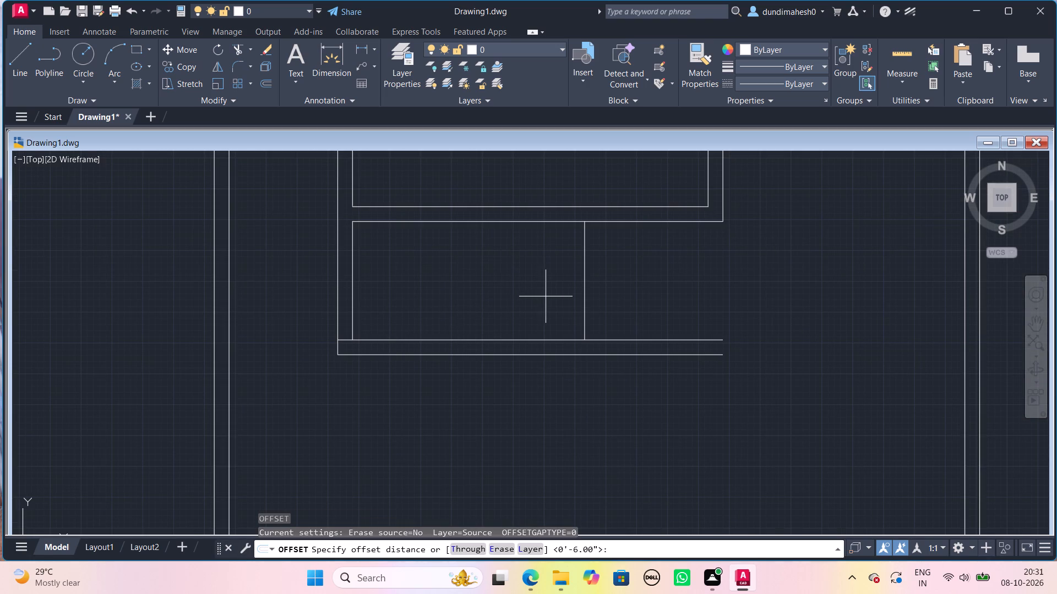
{"action": "key", "text": "6"}
{"action": "key", "text": "shift+quotedbl"}
{"action": "key", "text": "Return"}
{"action": "left_click", "coordinate": [584, 293]}
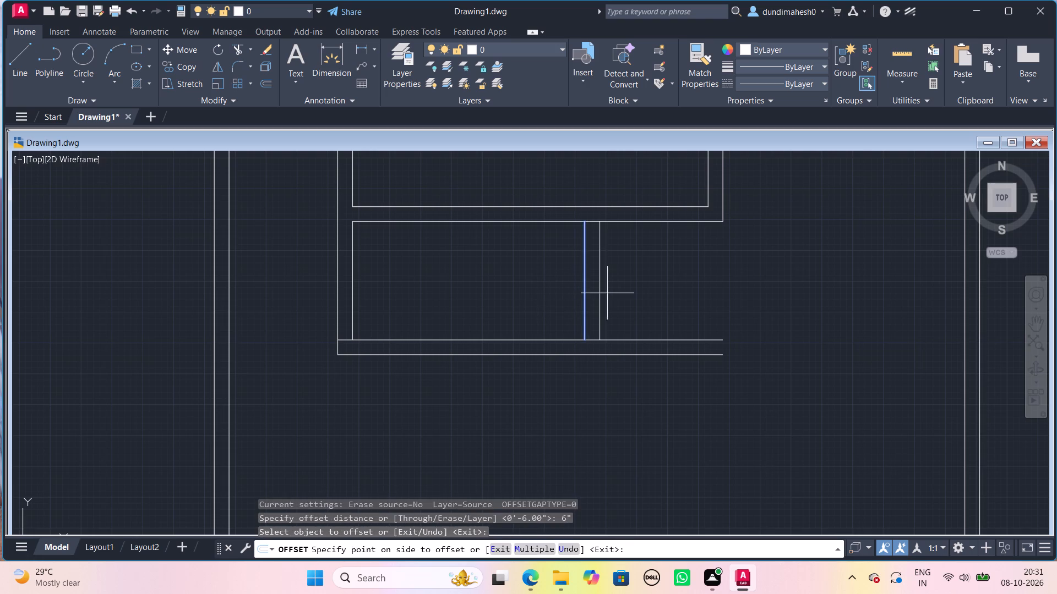
{"action": "left_click", "coordinate": [609, 293]}
{"action": "key", "text": "space"}
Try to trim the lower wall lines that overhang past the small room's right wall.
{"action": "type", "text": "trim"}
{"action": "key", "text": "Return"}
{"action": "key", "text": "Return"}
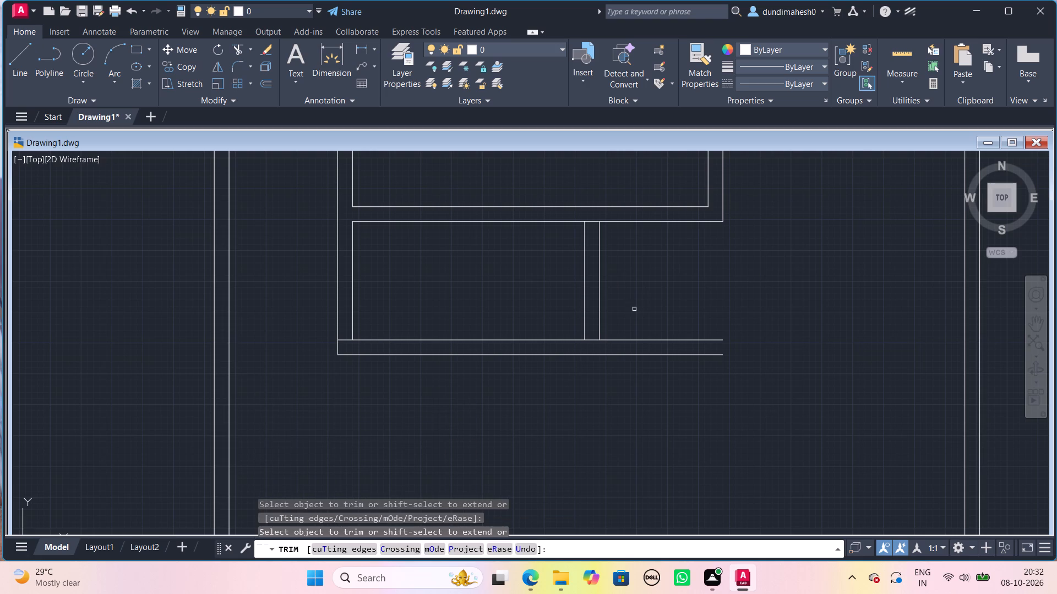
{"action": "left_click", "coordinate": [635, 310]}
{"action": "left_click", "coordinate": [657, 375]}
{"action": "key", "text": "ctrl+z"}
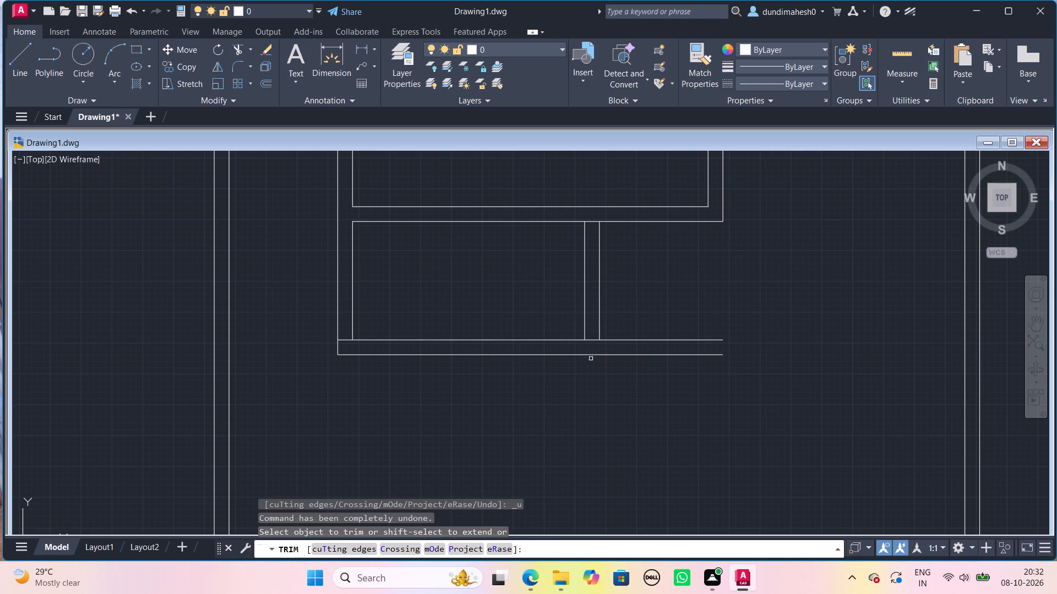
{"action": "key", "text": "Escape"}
Stretch the small room's outer right wall line down to the lower wall's outer line.
{"action": "scroll", "coordinate": [589, 358], "scroll_direction": "up", "scroll_amount": 1}
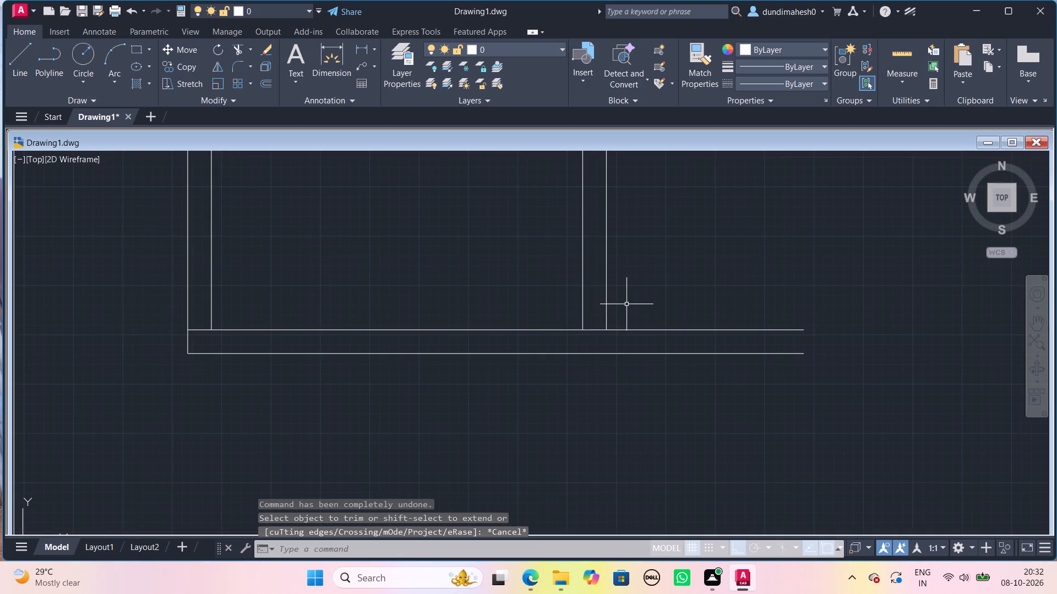
{"action": "left_click", "coordinate": [604, 302]}
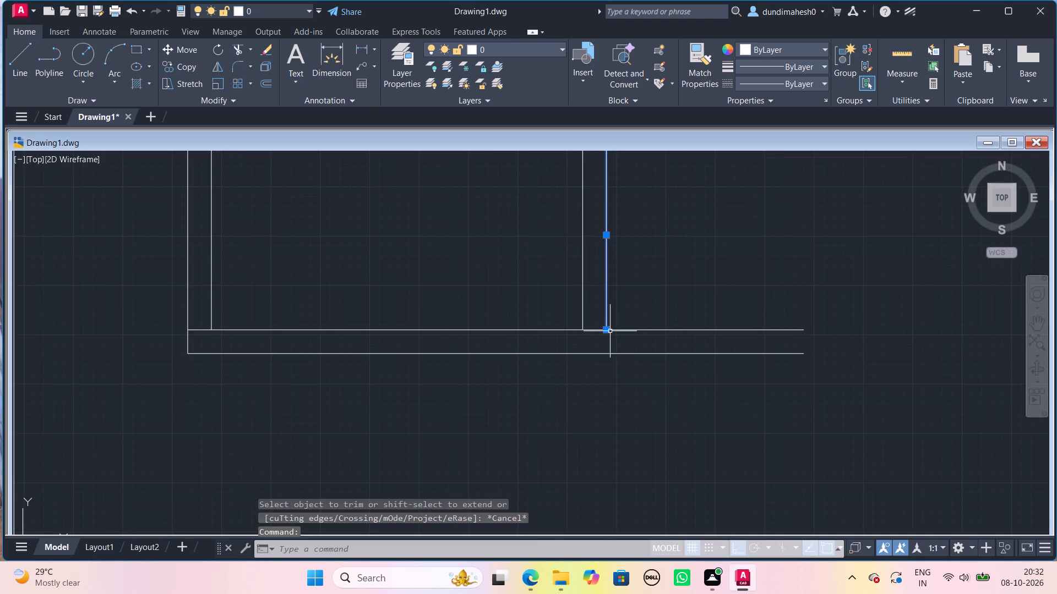
{"action": "left_click", "coordinate": [607, 331]}
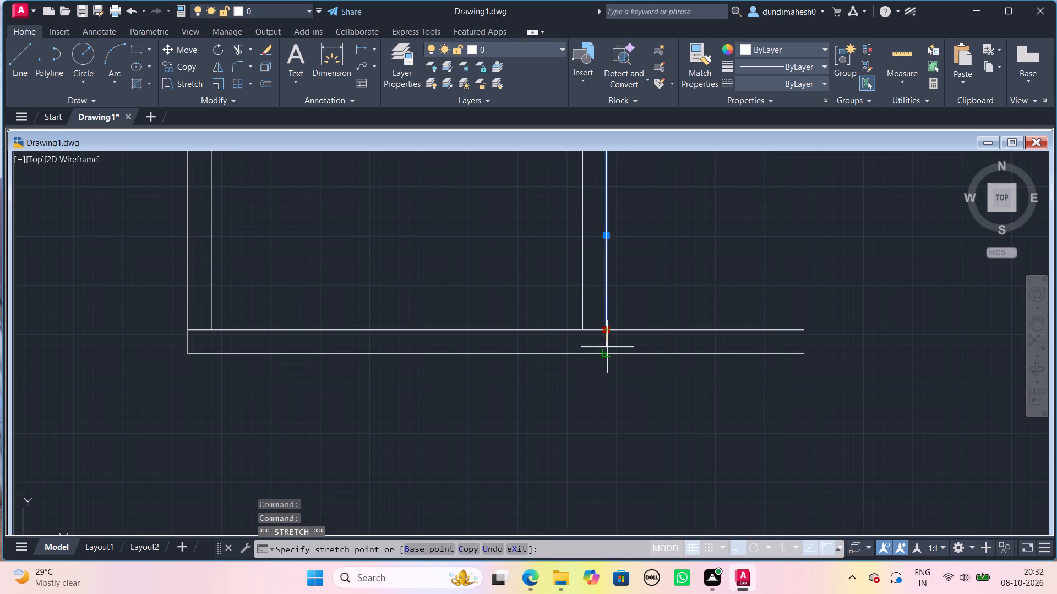
{"action": "left_click", "coordinate": [607, 358]}
{"action": "key", "text": "Escape"}
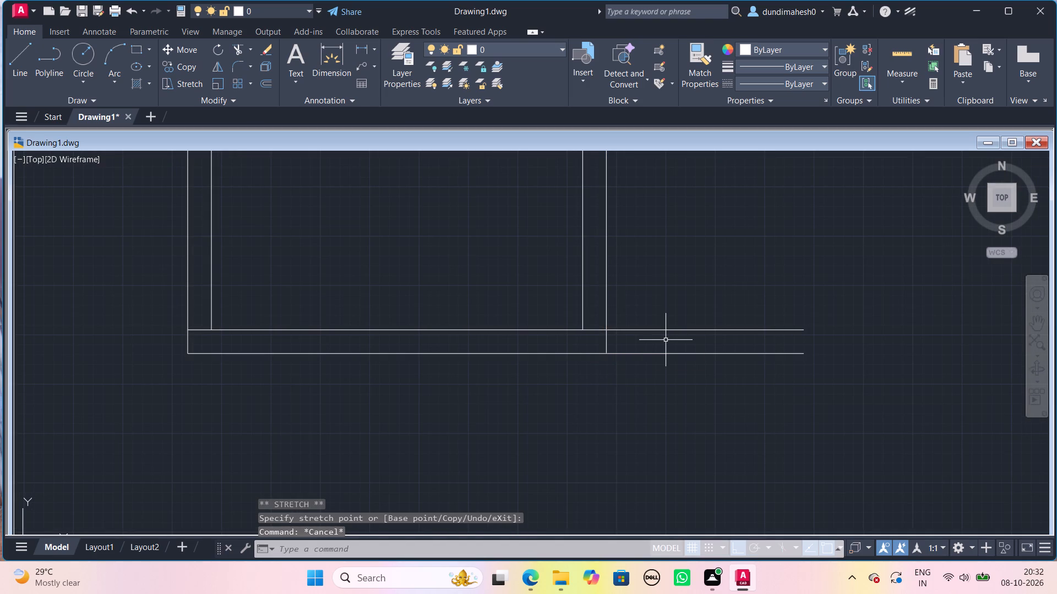
Trim the lower wall lines beyond the right wall and the inner line's leftover pieces at the small room's two lower corners.
{"action": "type", "text": "trim"}
{"action": "key", "text": "Return"}
{"action": "key", "text": "Return"}
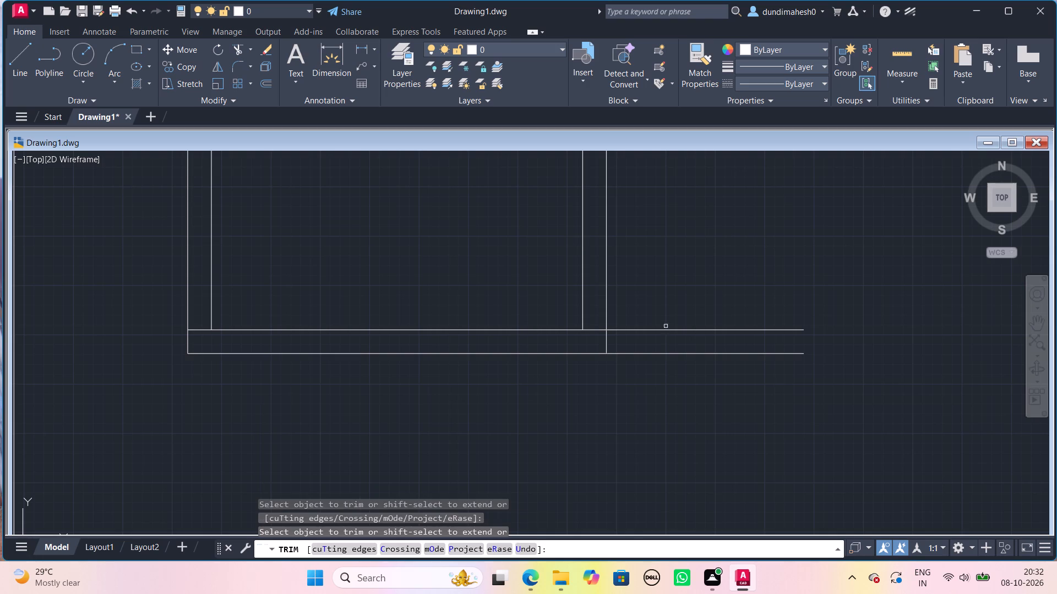
{"action": "left_click_drag", "start_coordinate": [666, 318], "coordinate": [673, 318]}
{"action": "left_click", "coordinate": [675, 382]}
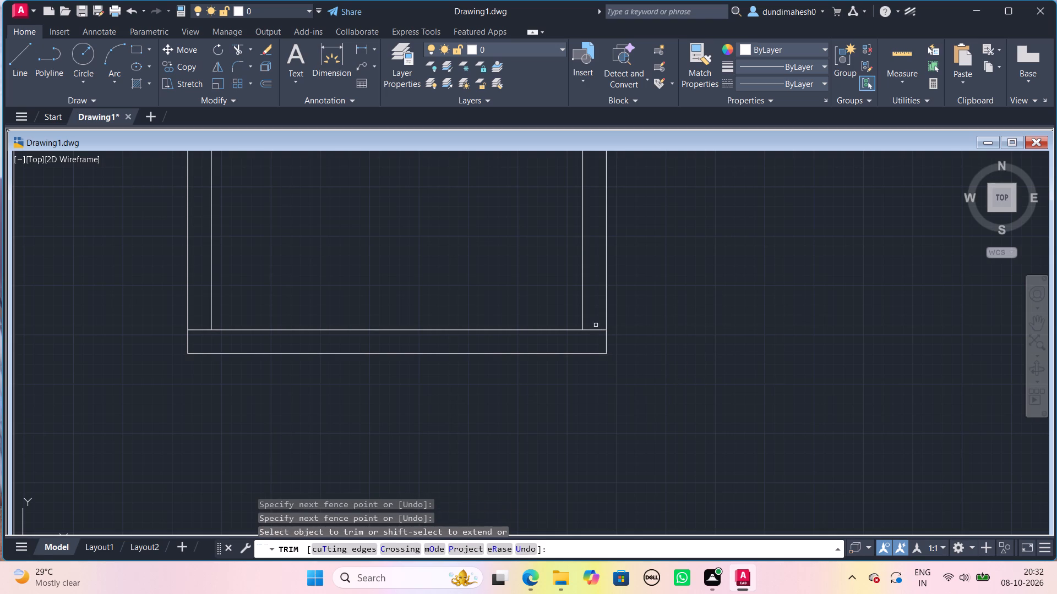
{"action": "left_click", "coordinate": [595, 325]}
{"action": "left_click", "coordinate": [600, 337]}
{"action": "left_click", "coordinate": [193, 317]}
{"action": "left_click", "coordinate": [197, 339]}
Trim the line segment across the top of the small room's right wall where it joins the upper room's lower wall.
{"action": "scroll", "coordinate": [200, 315], "scroll_direction": "down", "scroll_amount": 2}
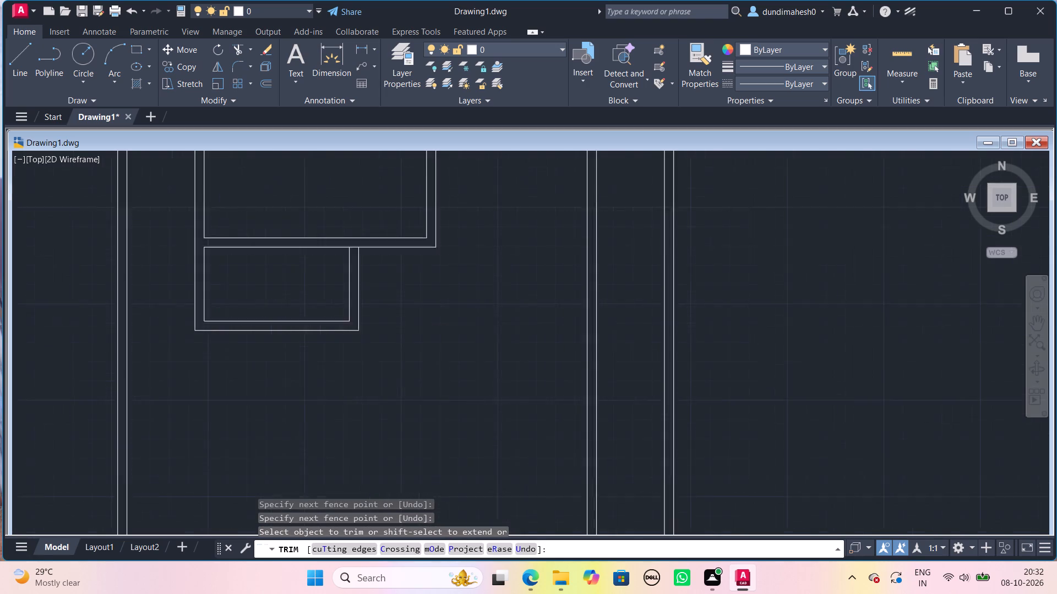
{"action": "scroll", "coordinate": [200, 315], "scroll_direction": "down", "scroll_amount": 1}
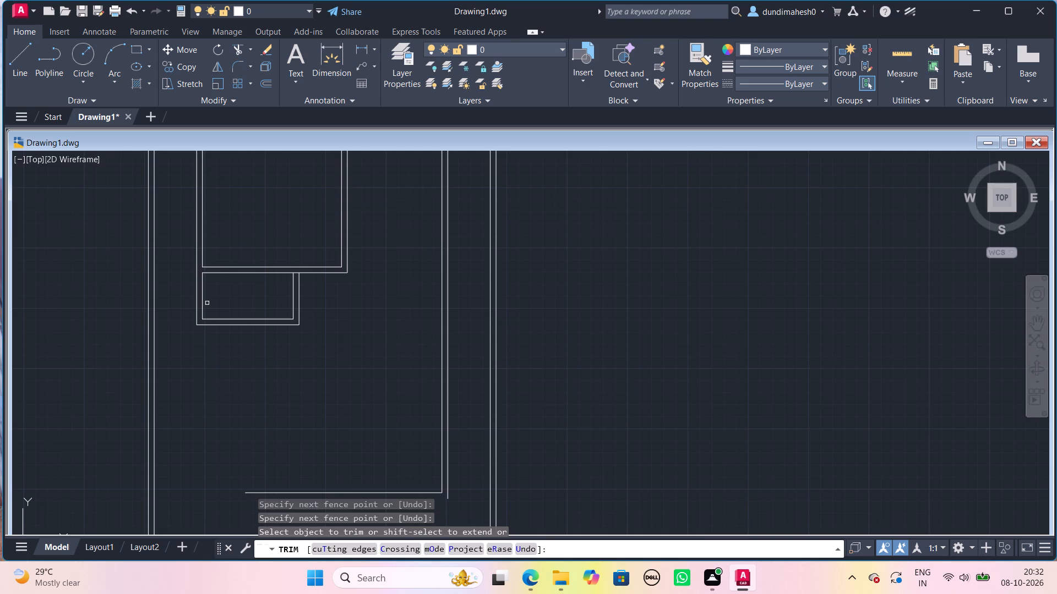
{"action": "scroll", "coordinate": [272, 277], "scroll_direction": "up", "scroll_amount": 4}
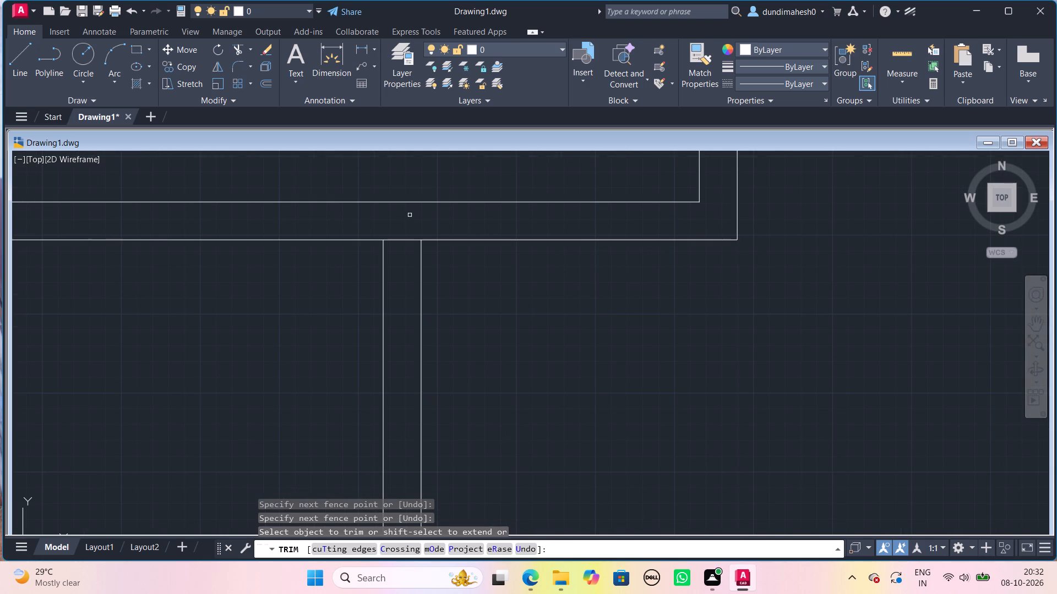
{"action": "left_click", "coordinate": [399, 218]}
{"action": "left_click", "coordinate": [397, 282]}
{"action": "scroll", "coordinate": [399, 255], "scroll_direction": "down", "scroll_amount": 1}
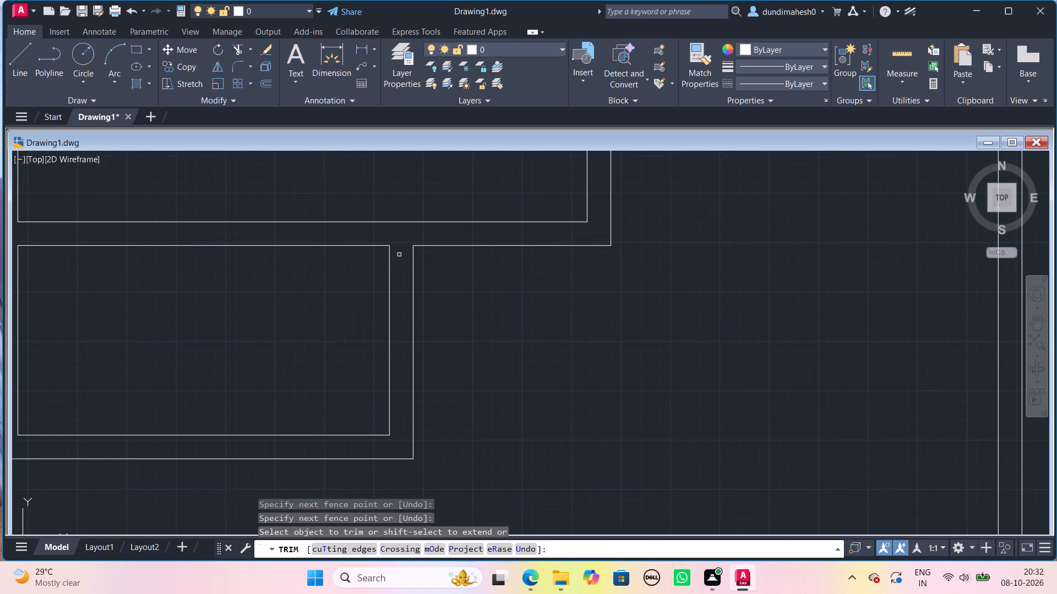
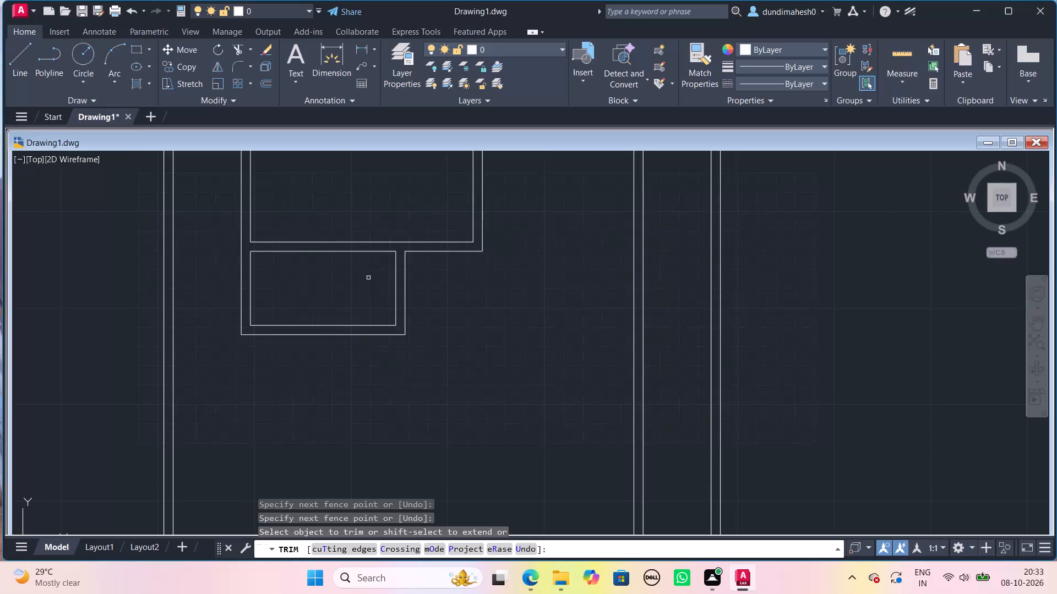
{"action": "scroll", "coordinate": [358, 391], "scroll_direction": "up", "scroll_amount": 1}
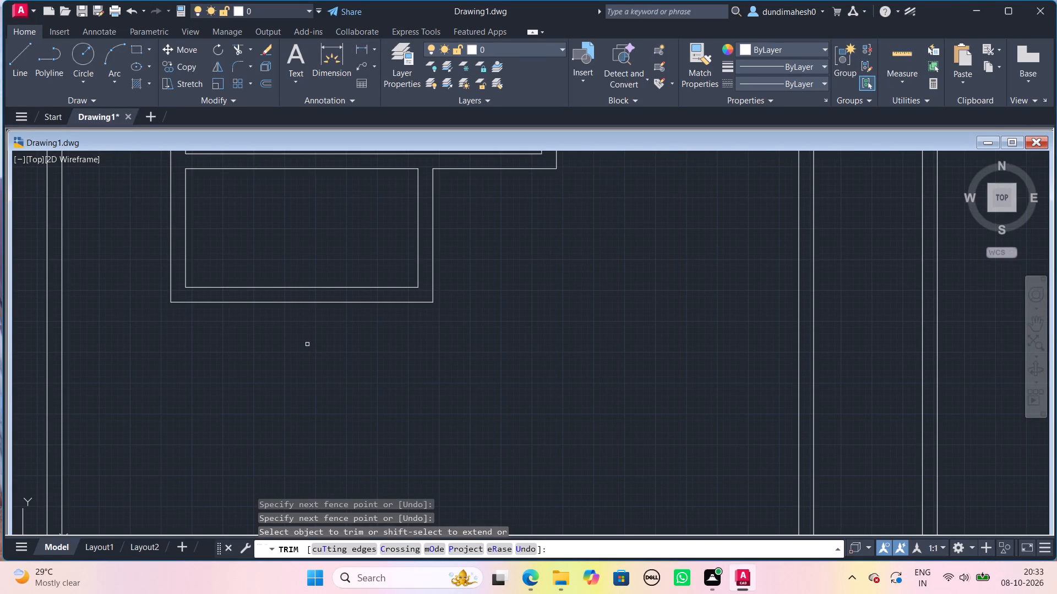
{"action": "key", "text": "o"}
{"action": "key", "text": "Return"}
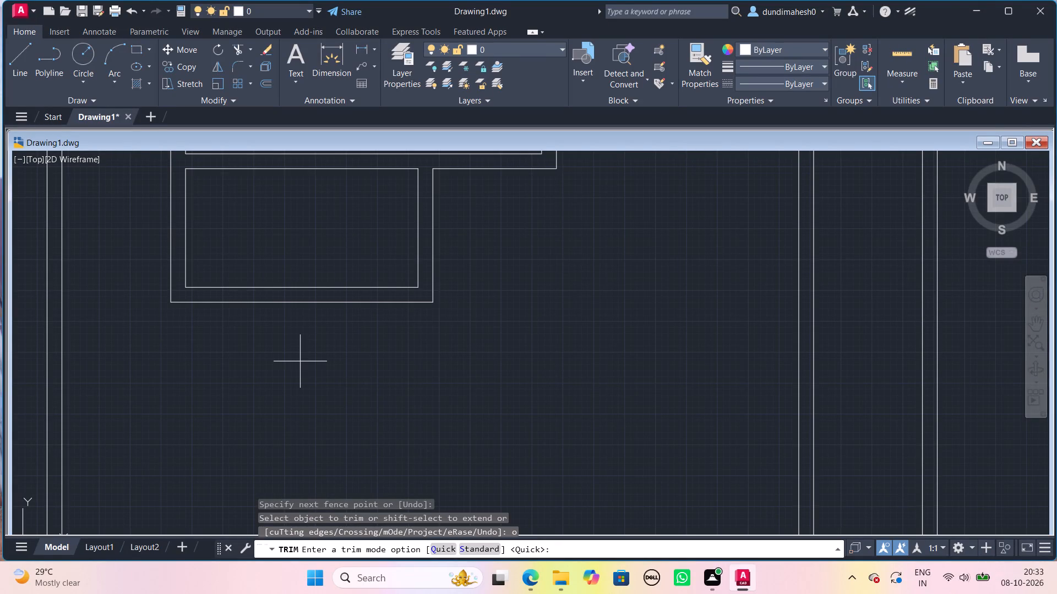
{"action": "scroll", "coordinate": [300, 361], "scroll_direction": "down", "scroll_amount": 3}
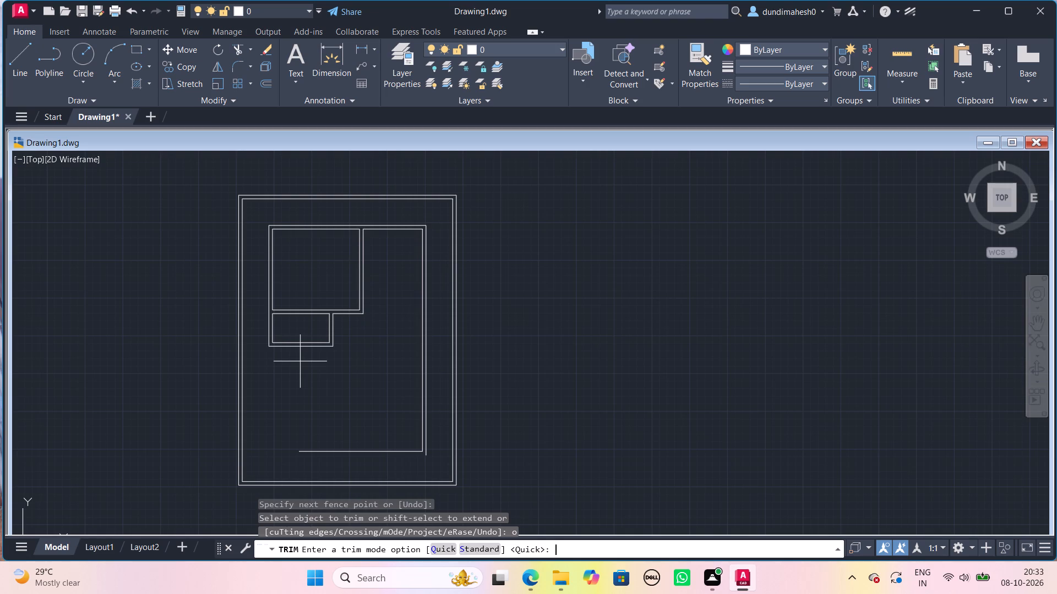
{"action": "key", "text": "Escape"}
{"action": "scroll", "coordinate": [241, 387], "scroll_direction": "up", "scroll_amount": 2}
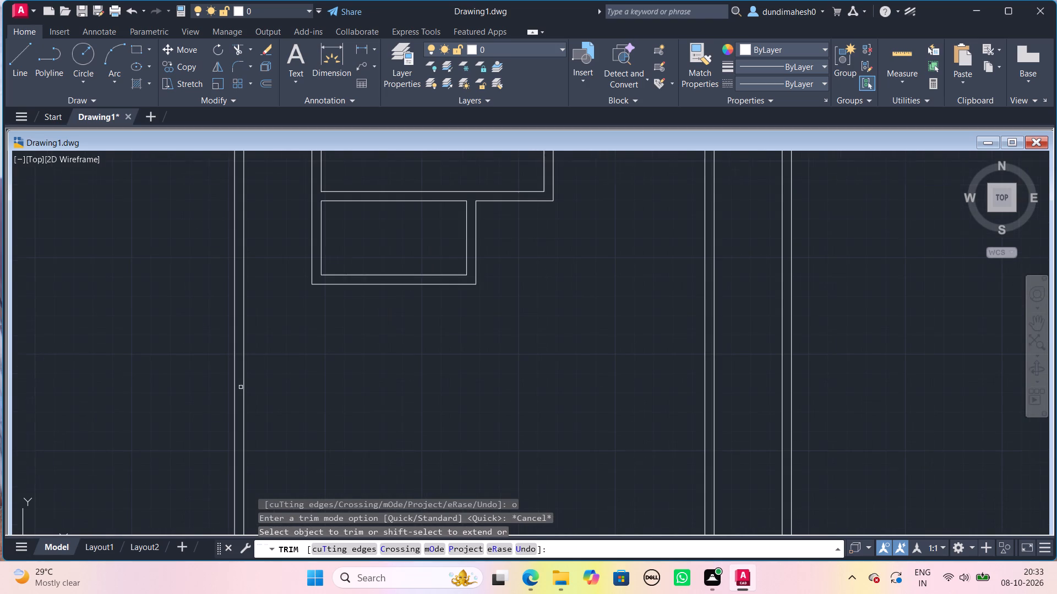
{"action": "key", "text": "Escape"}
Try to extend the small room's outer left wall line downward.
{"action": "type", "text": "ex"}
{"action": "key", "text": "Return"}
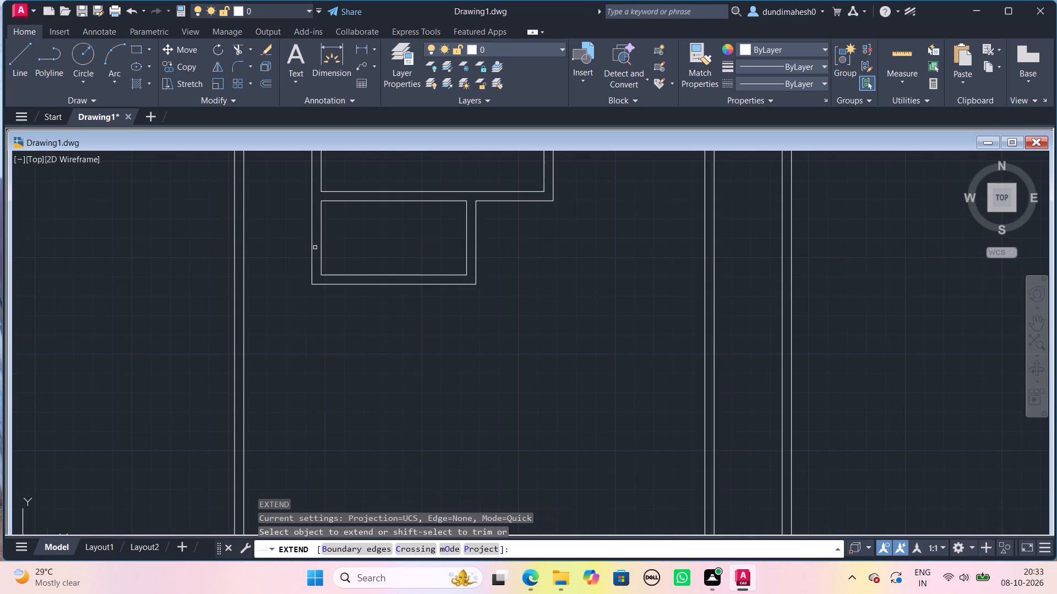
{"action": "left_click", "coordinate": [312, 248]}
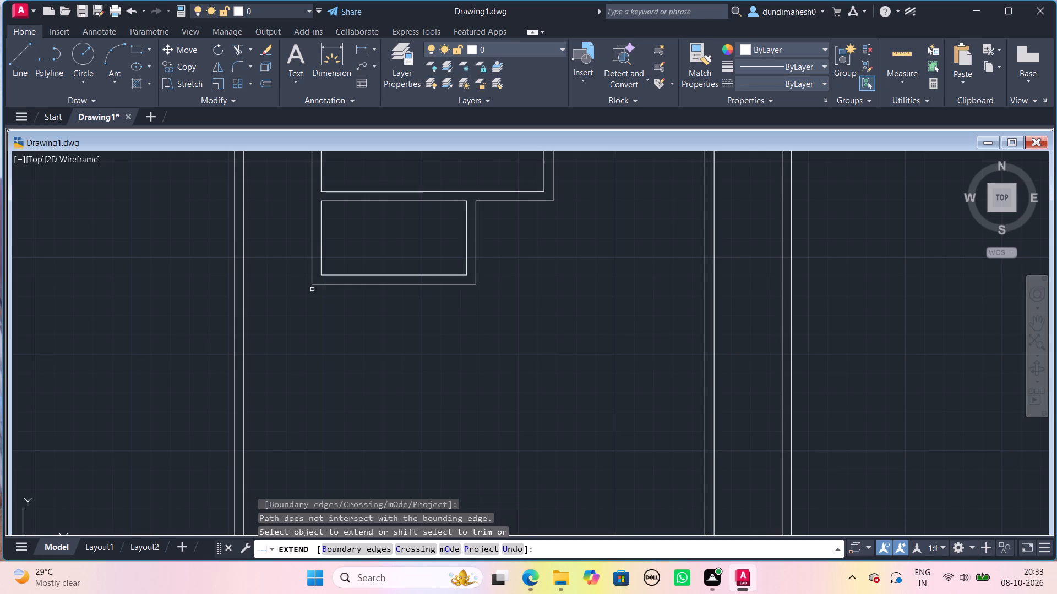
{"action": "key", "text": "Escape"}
Stretch the small room's outer left wall line down about 14'-7" to about the level of the house's lower inner wall line.
{"action": "left_click", "coordinate": [312, 268]}
{"action": "scroll", "coordinate": [312, 276], "scroll_direction": "down", "scroll_amount": 2}
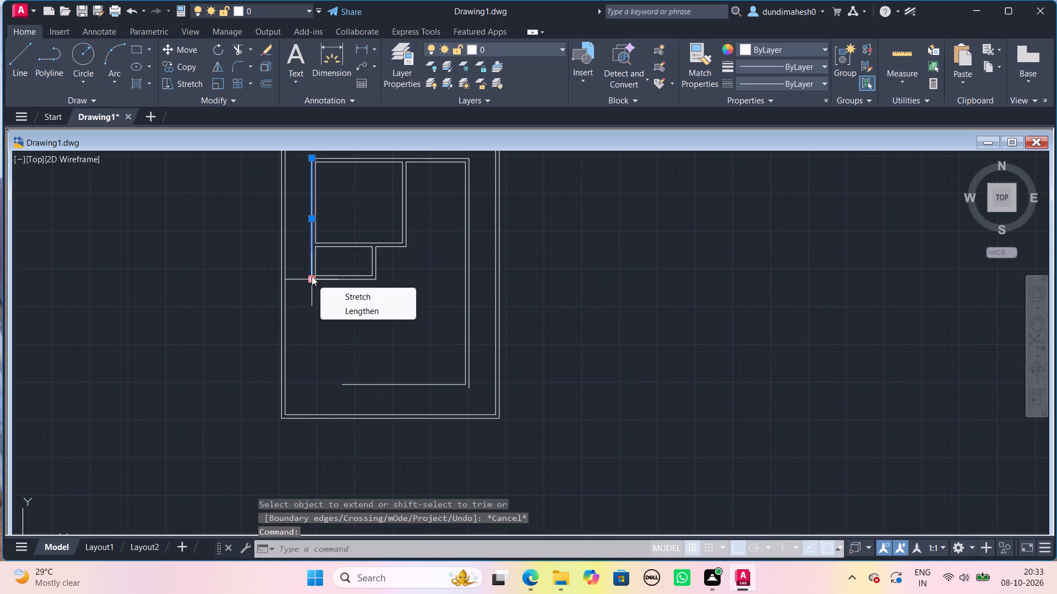
{"action": "left_click", "coordinate": [312, 276]}
{"action": "scroll", "coordinate": [315, 386], "scroll_direction": "up", "scroll_amount": 2}
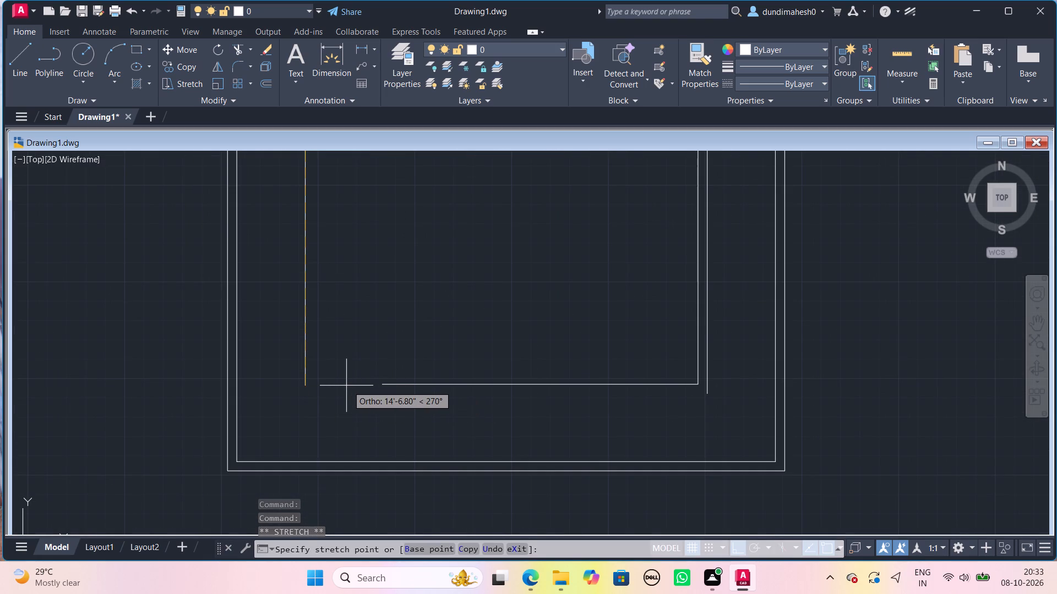
{"action": "left_click", "coordinate": [304, 386]}
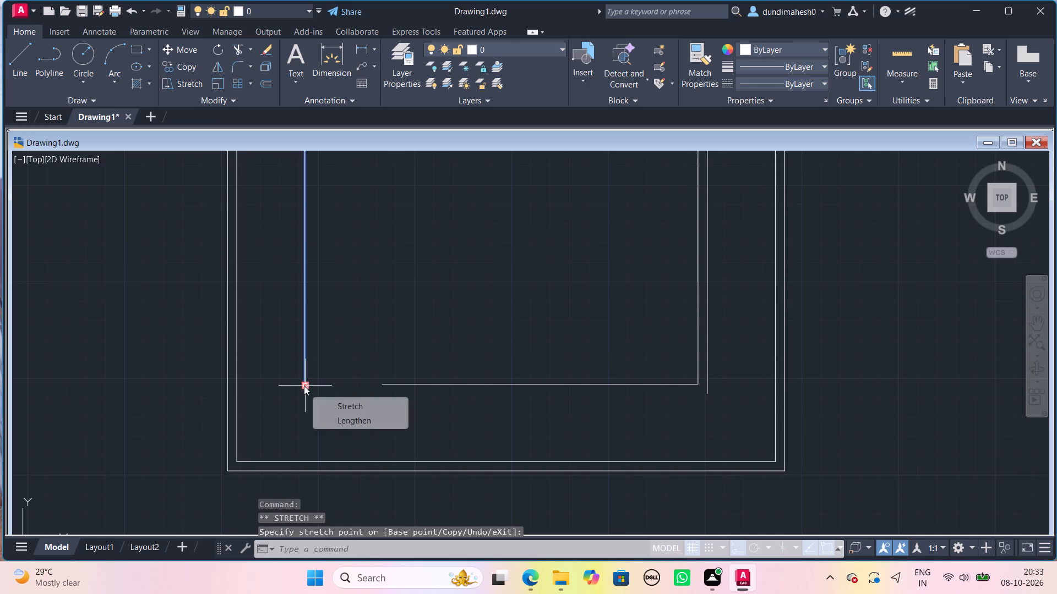
{"action": "key", "text": "Escape"}
{"action": "key", "text": "Escape"}
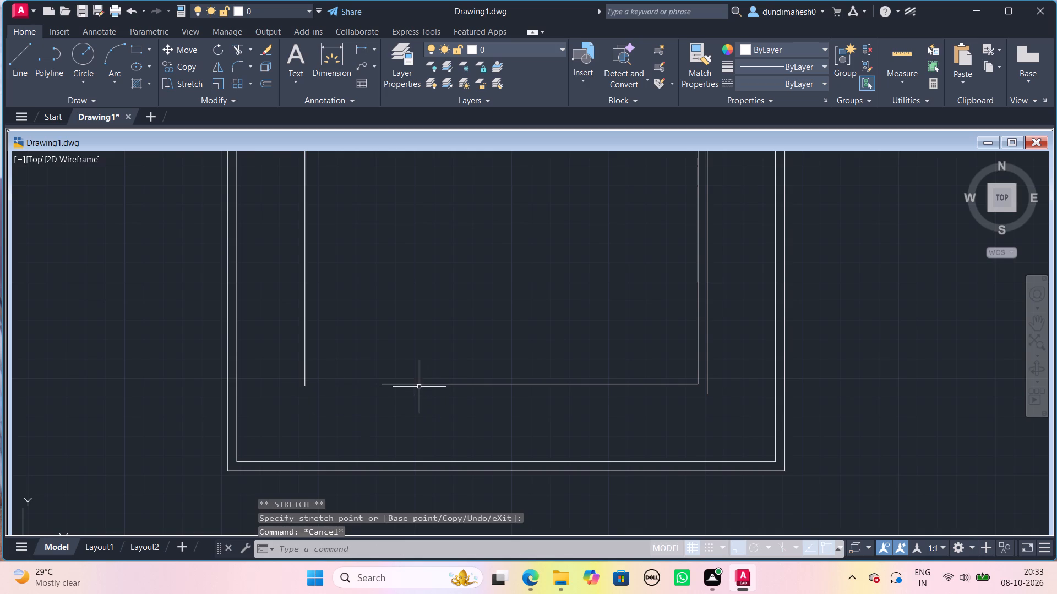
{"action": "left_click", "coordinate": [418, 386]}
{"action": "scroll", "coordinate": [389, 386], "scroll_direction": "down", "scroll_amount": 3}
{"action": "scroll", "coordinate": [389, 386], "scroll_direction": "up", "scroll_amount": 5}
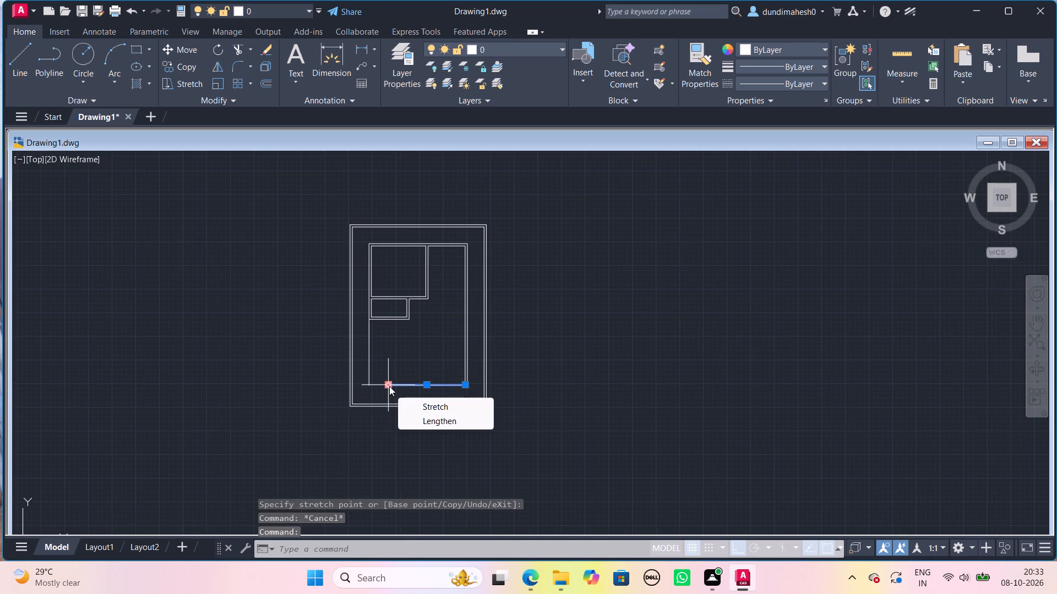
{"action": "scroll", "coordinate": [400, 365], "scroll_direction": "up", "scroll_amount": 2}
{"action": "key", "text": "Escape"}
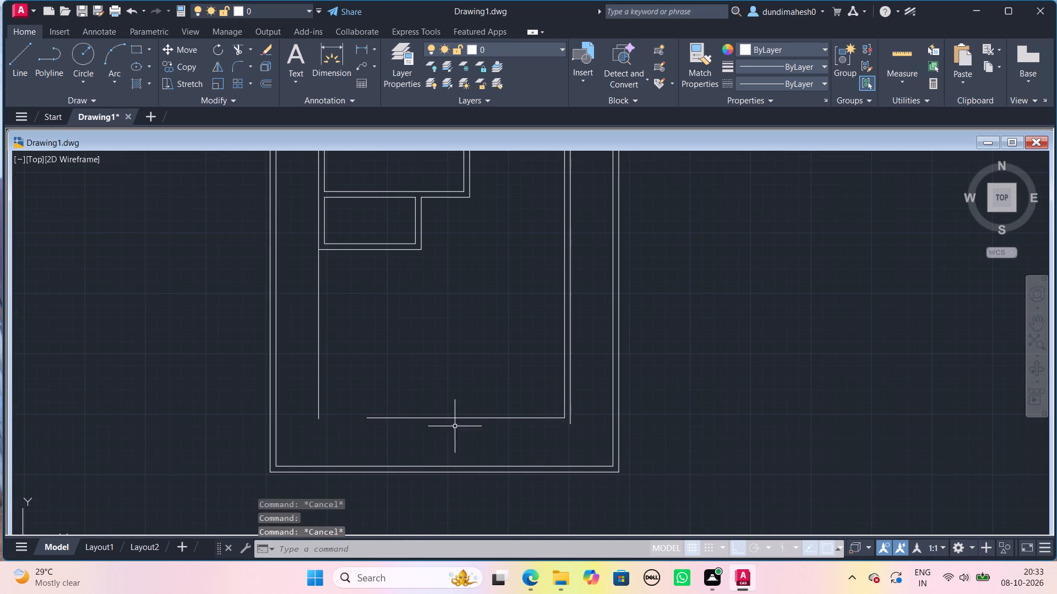
Stretch the outer left wall line about 1' further down, past the lower inner wall line.
{"action": "left_click", "coordinate": [319, 414]}
{"action": "left_click", "coordinate": [319, 420]}
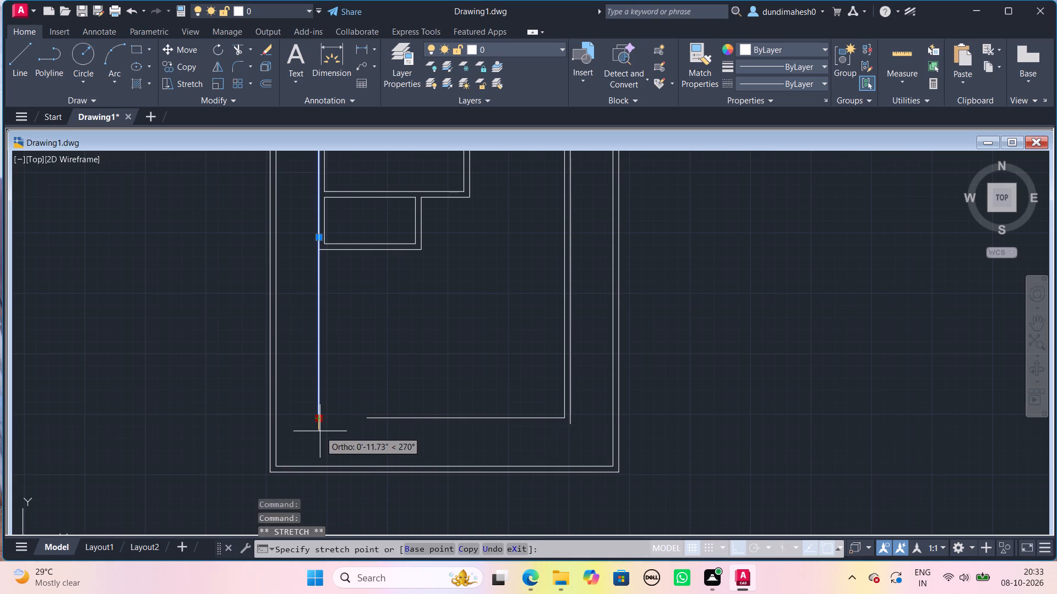
{"action": "left_click", "coordinate": [320, 431]}
{"action": "scroll", "coordinate": [403, 435], "scroll_direction": "up", "scroll_amount": 1}
{"action": "key", "text": "Escape"}
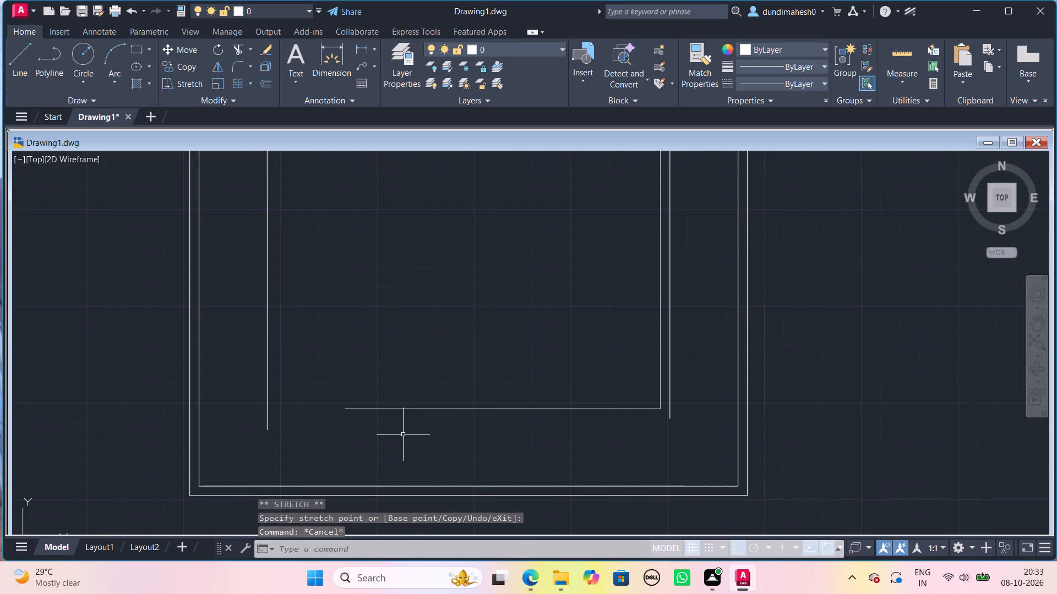
Draw the lower wall's outer line horizontally from the outer right wall line's lower end to the outer left wall line.
{"action": "key", "text": "l"}
{"action": "key", "text": "Return"}
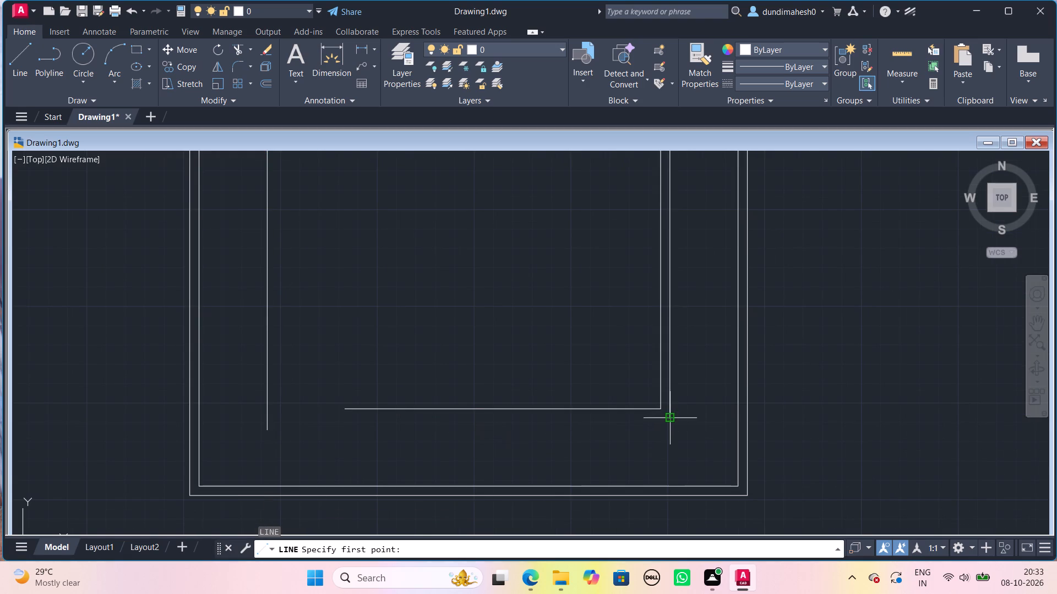
{"action": "left_click", "coordinate": [668, 414]}
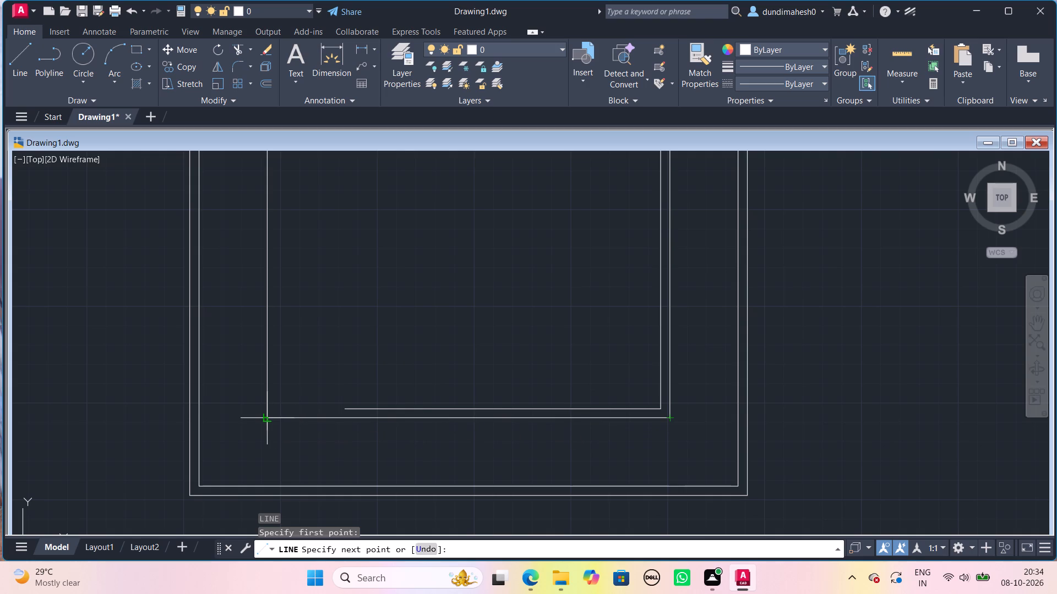
{"action": "left_click", "coordinate": [267, 421]}
{"action": "key", "text": "Escape"}
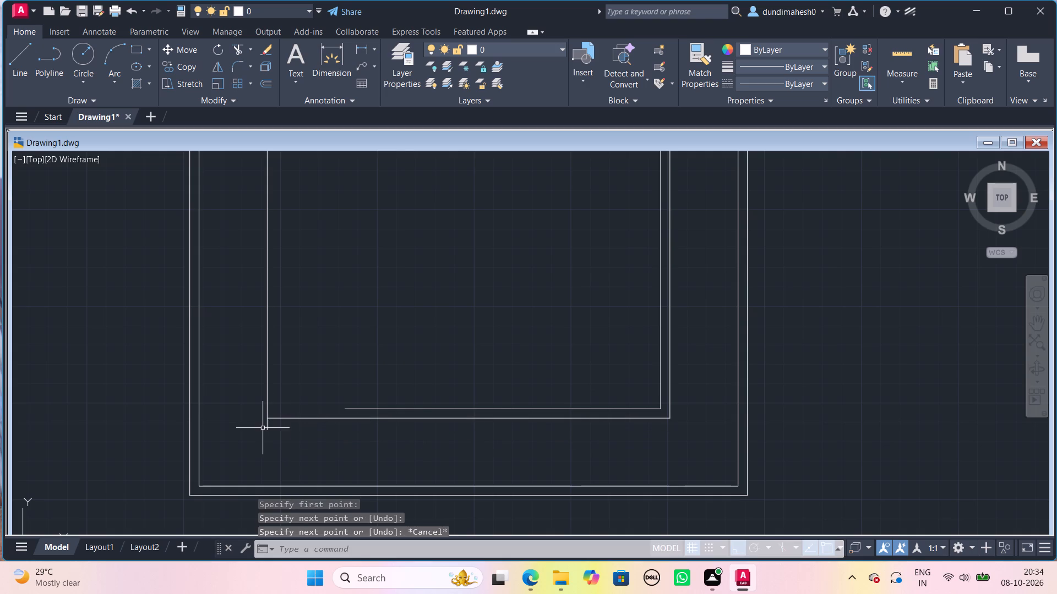
Shorten the outer left wall line's lower end to meet the lower wall's outer line at the corner.
{"action": "left_click", "coordinate": [269, 426]}
{"action": "left_click", "coordinate": [269, 429]}
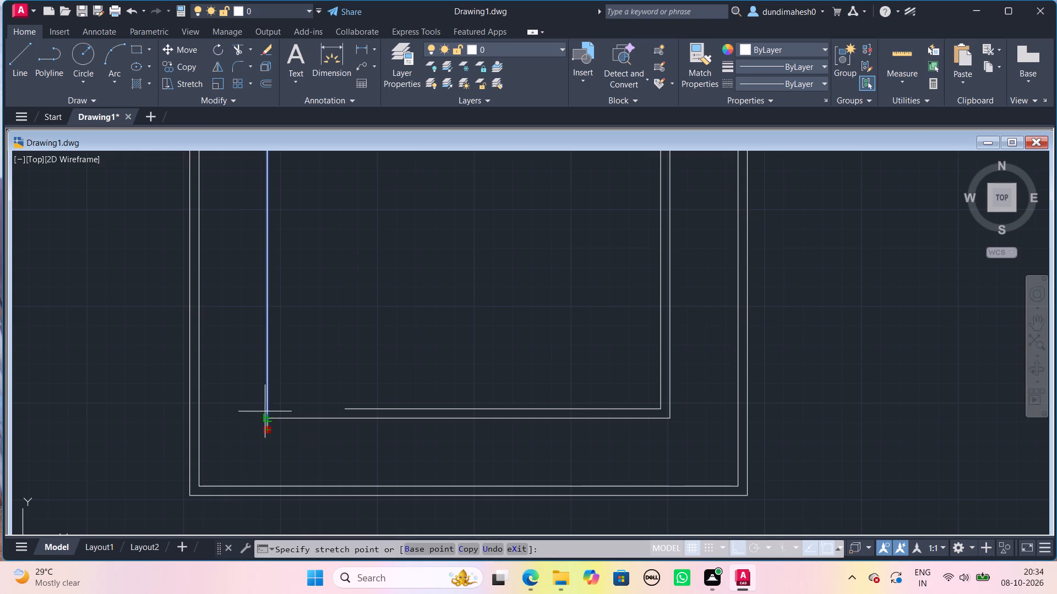
{"action": "left_click", "coordinate": [265, 419]}
{"action": "key", "text": "Escape"}
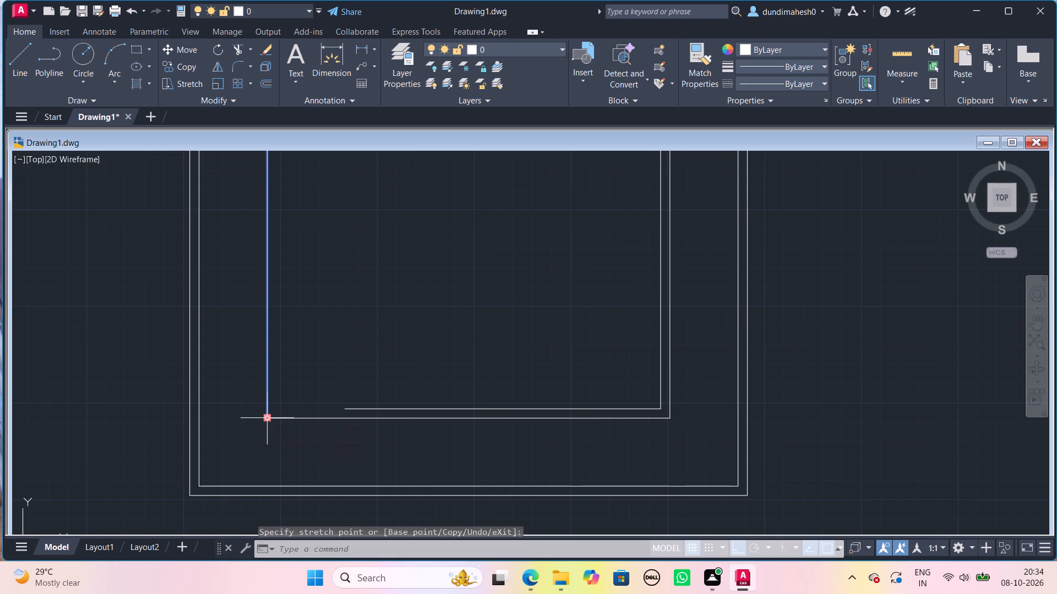
{"action": "scroll", "coordinate": [279, 408], "scroll_direction": "down", "scroll_amount": 1}
{"action": "key", "text": "Escape"}
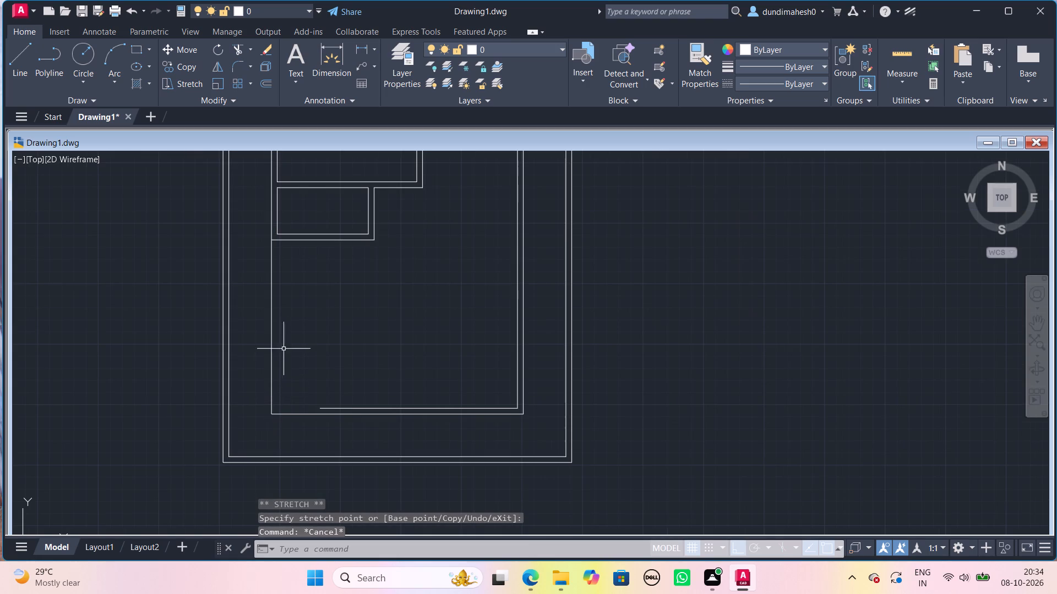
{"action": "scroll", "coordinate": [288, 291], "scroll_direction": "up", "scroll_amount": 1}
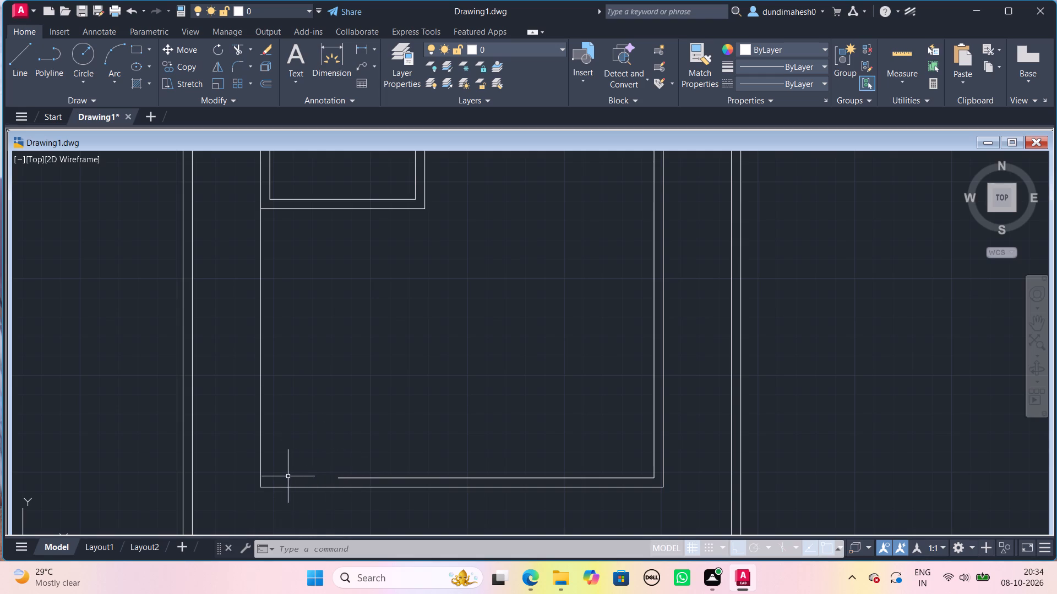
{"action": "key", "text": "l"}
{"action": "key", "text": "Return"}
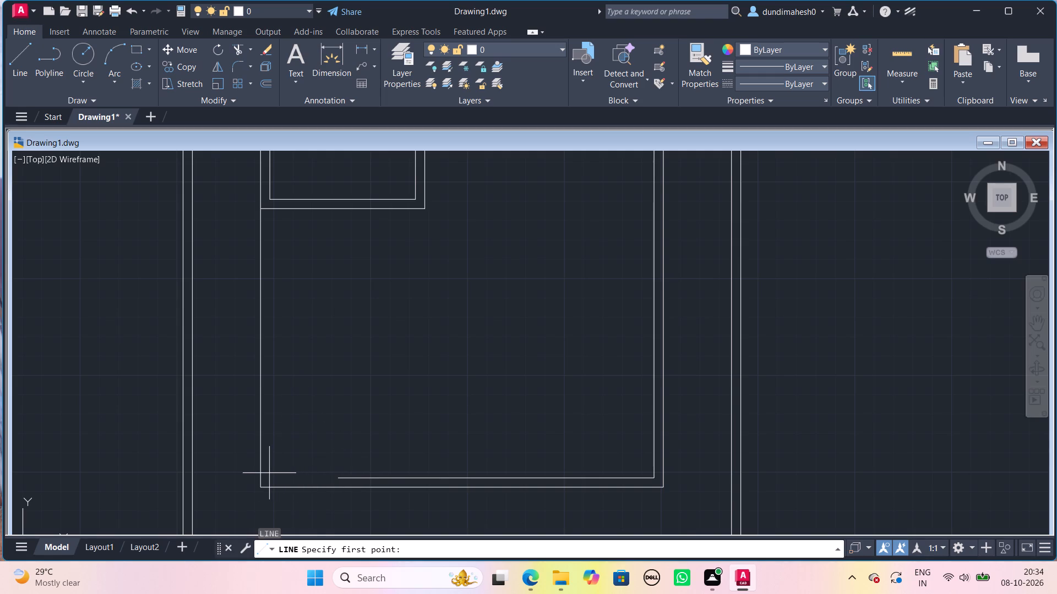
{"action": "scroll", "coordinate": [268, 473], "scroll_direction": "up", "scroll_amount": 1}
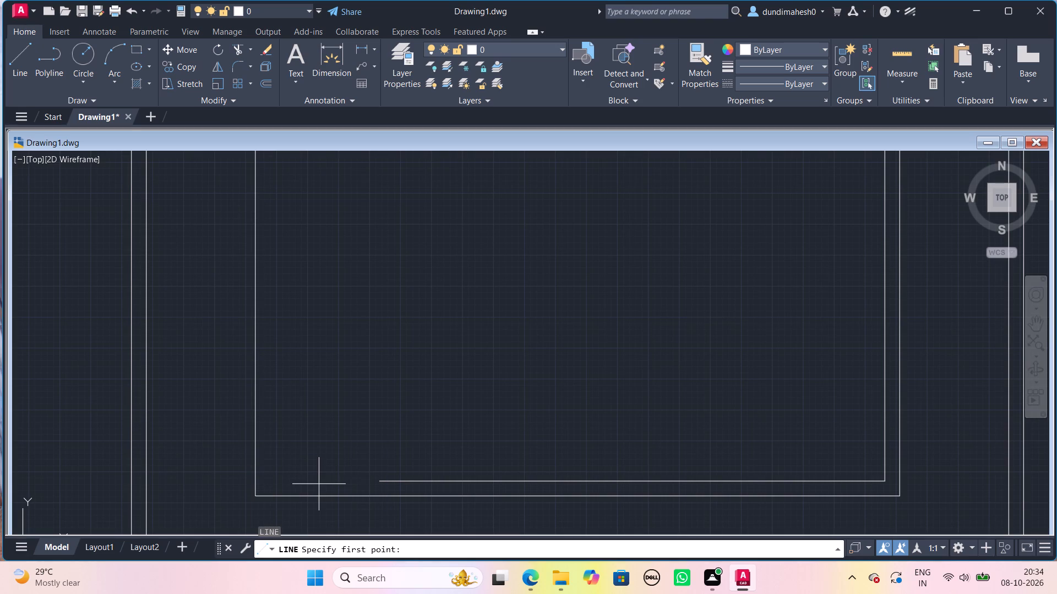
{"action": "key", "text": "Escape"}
Pull the left end of the small room's outer lower wall line back to just right of the room's inner left wall line.
{"action": "scroll", "coordinate": [319, 484], "scroll_direction": "down", "scroll_amount": 2}
{"action": "scroll", "coordinate": [340, 345], "scroll_direction": "up", "scroll_amount": 1}
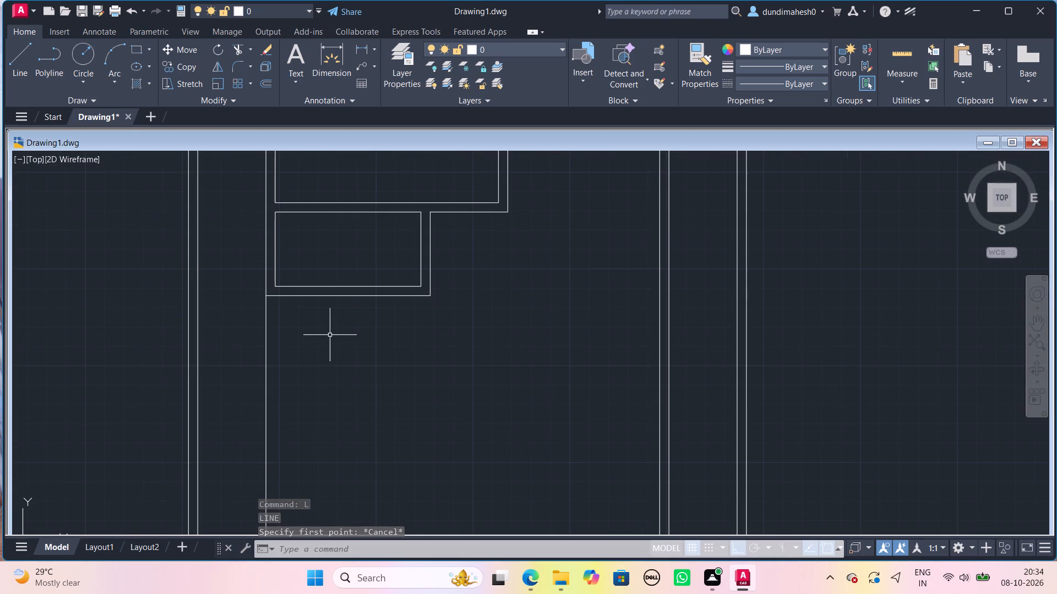
{"action": "scroll", "coordinate": [307, 326], "scroll_direction": "up", "scroll_amount": 1}
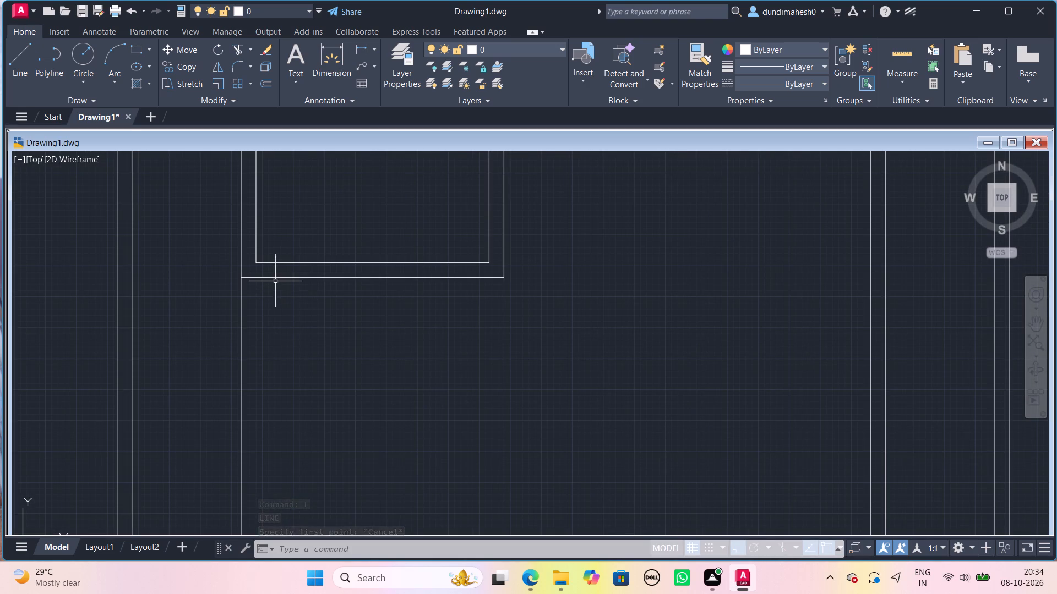
{"action": "left_click", "coordinate": [271, 277]}
{"action": "left_click", "coordinate": [239, 277]}
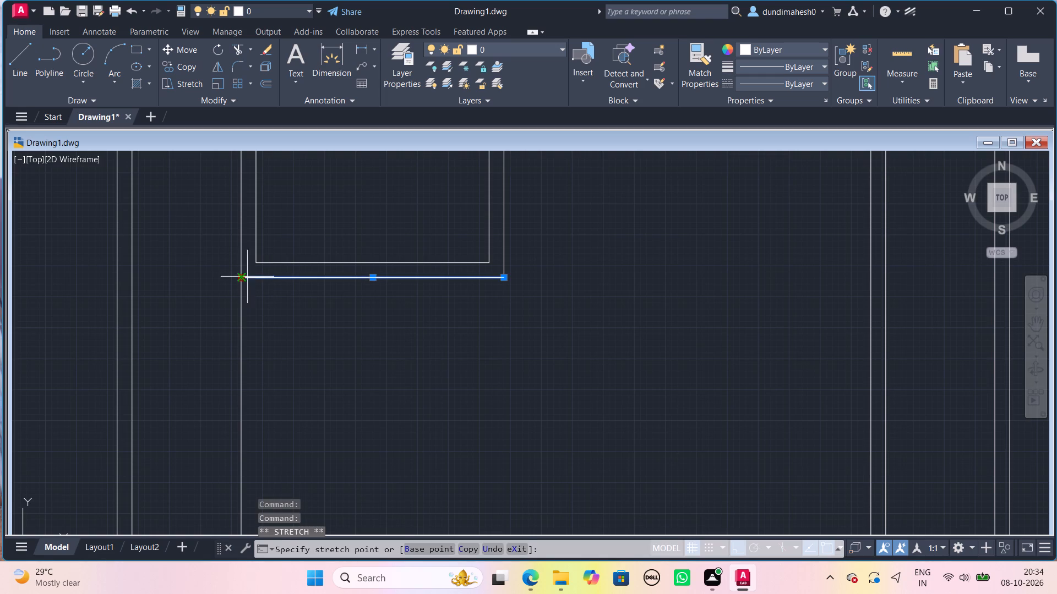
{"action": "left_click", "coordinate": [267, 277]}
{"action": "left_click", "coordinate": [264, 277]}
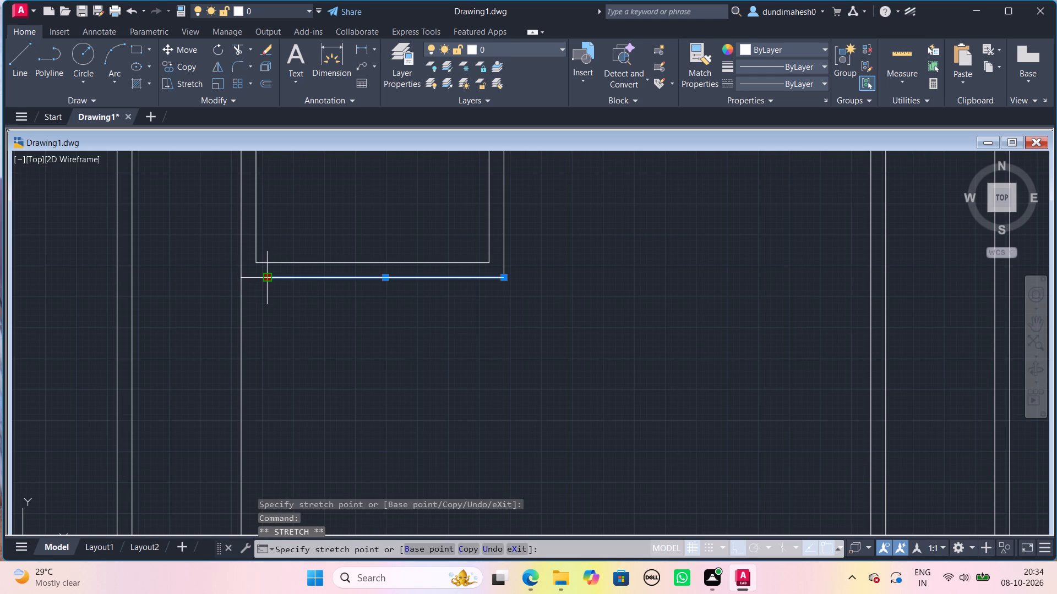
{"action": "key", "text": "Escape"}
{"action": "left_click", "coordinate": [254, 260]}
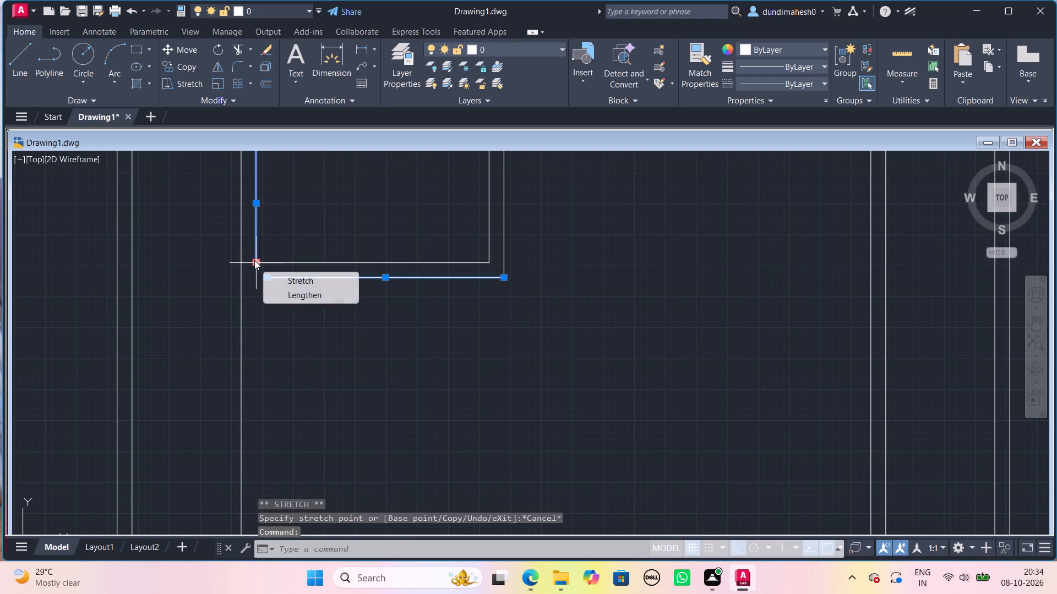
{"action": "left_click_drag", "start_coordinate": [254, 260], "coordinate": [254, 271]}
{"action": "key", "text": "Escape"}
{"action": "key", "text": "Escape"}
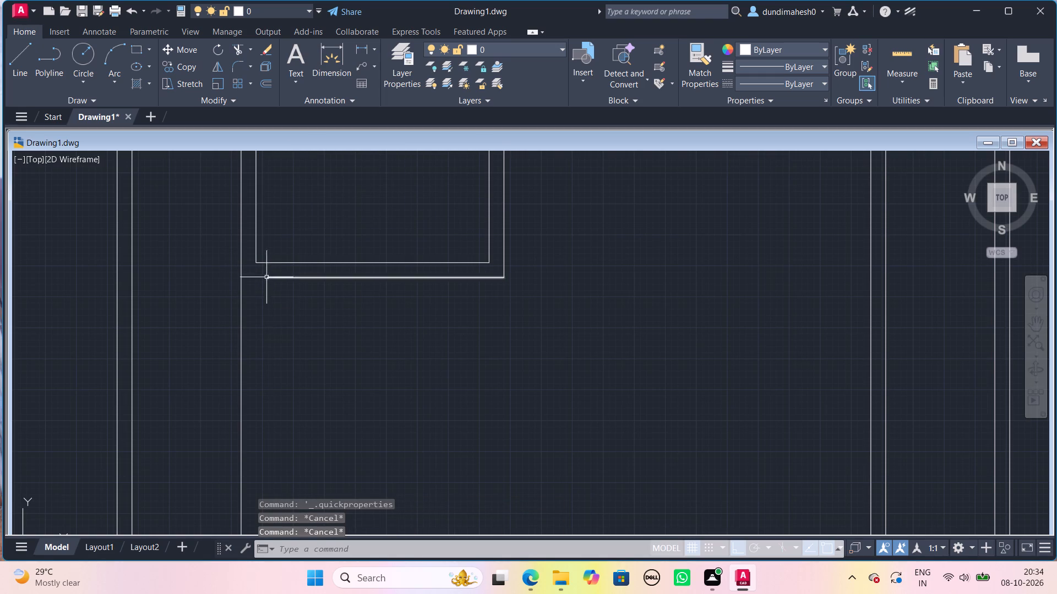
Stretch the small room's inner left wall line down to the house's lower outer wall line.
{"action": "left_click", "coordinate": [255, 258]}
{"action": "left_click", "coordinate": [258, 260]}
{"action": "scroll", "coordinate": [258, 292], "scroll_direction": "down", "scroll_amount": 1}
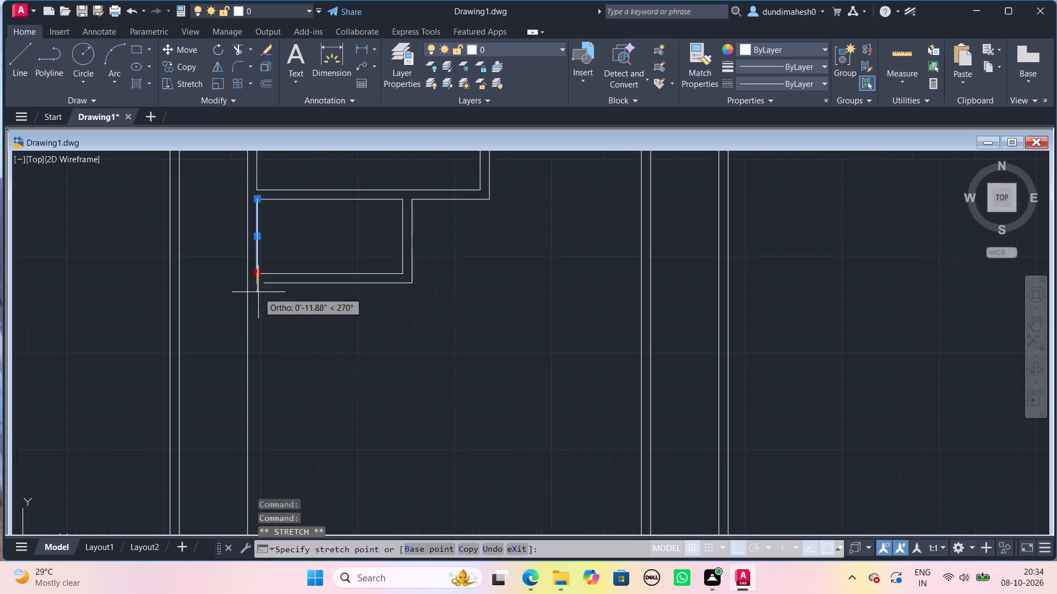
{"action": "scroll", "coordinate": [258, 292], "scroll_direction": "down", "scroll_amount": 1}
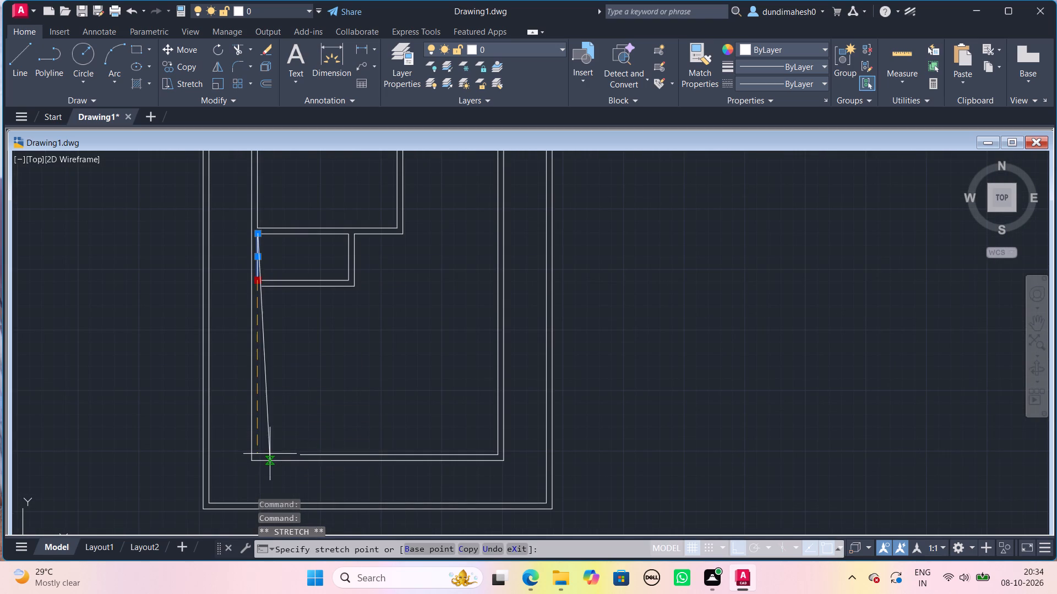
{"action": "left_click", "coordinate": [259, 454]}
{"action": "key", "text": "Escape"}
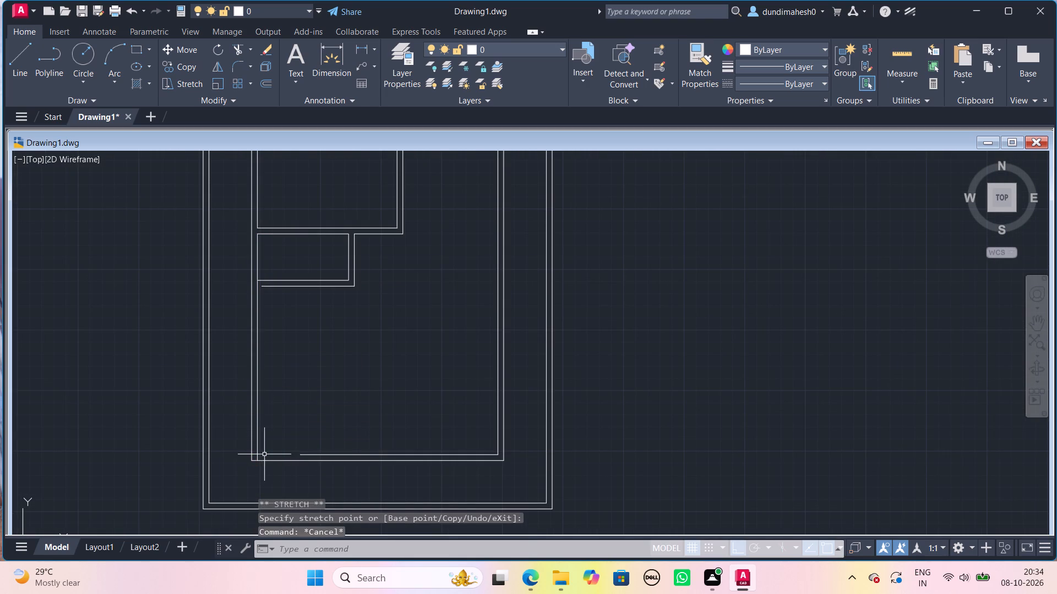
Stretch the left end of the lower wall's inner line to meet the left wall's inner line.
{"action": "scroll", "coordinate": [265, 454], "scroll_direction": "up", "scroll_amount": 2}
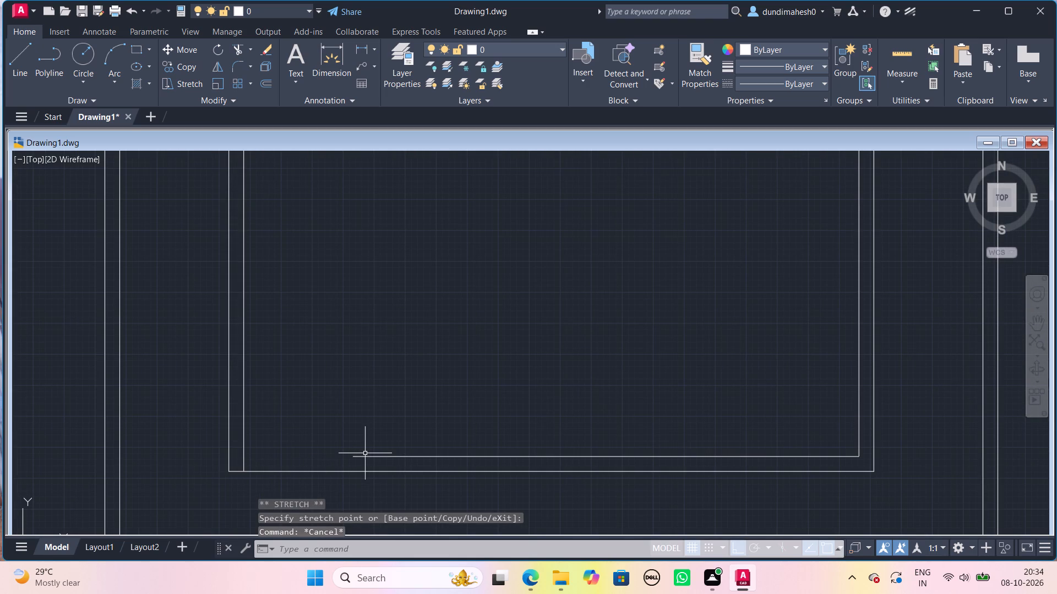
{"action": "left_click", "coordinate": [367, 455]}
{"action": "left_click", "coordinate": [351, 455]}
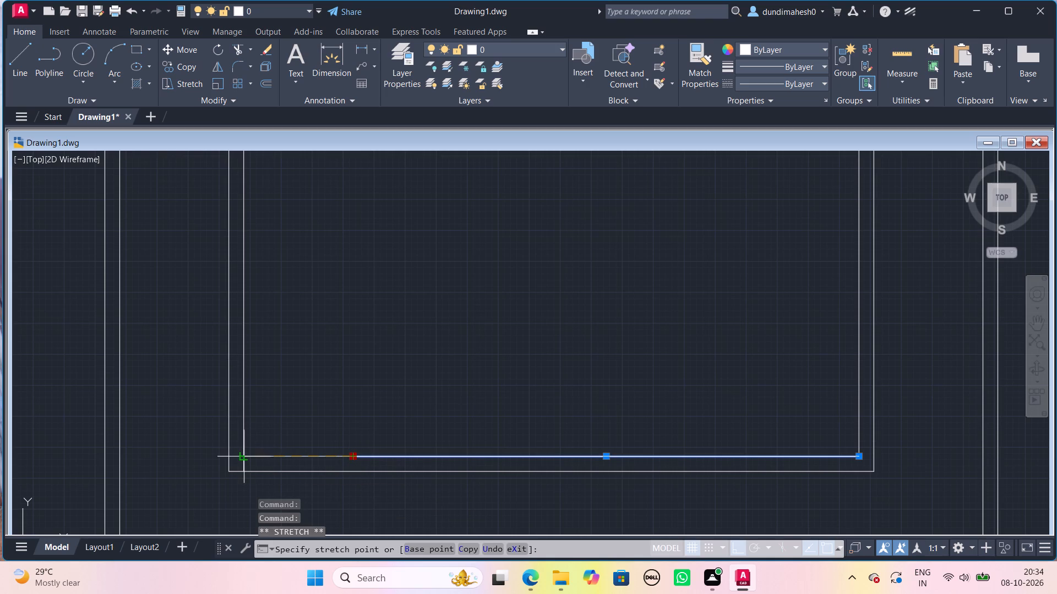
{"action": "left_click", "coordinate": [245, 456]}
{"action": "key", "text": "Escape"}
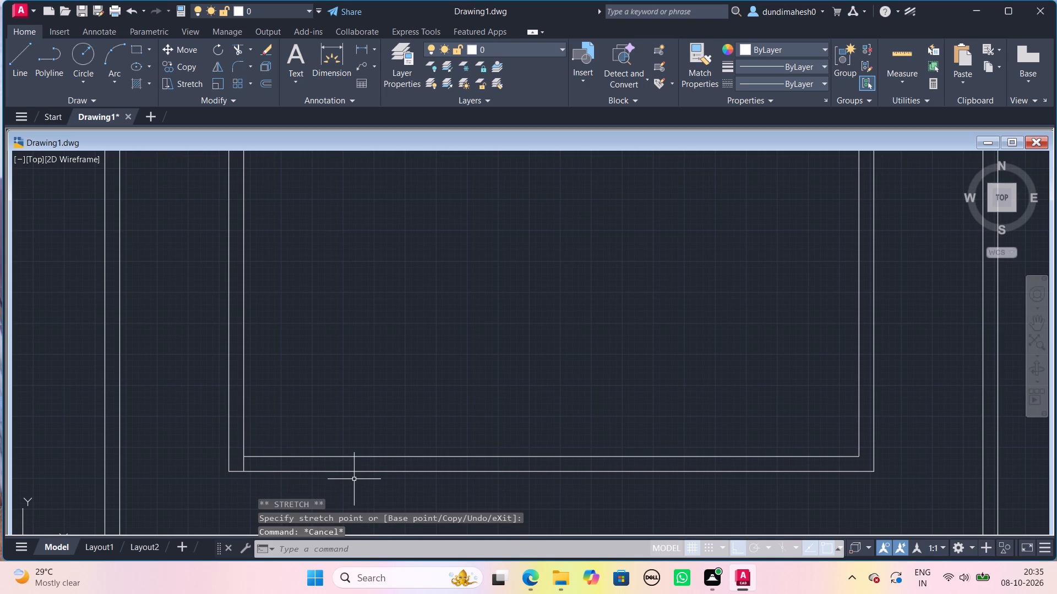
Trim the left wall's inner line where it crosses the lower wall's thickness at the house's lower-left corner.
{"action": "type", "text": "trim"}
{"action": "key", "text": "Return"}
{"action": "key", "text": "Return"}
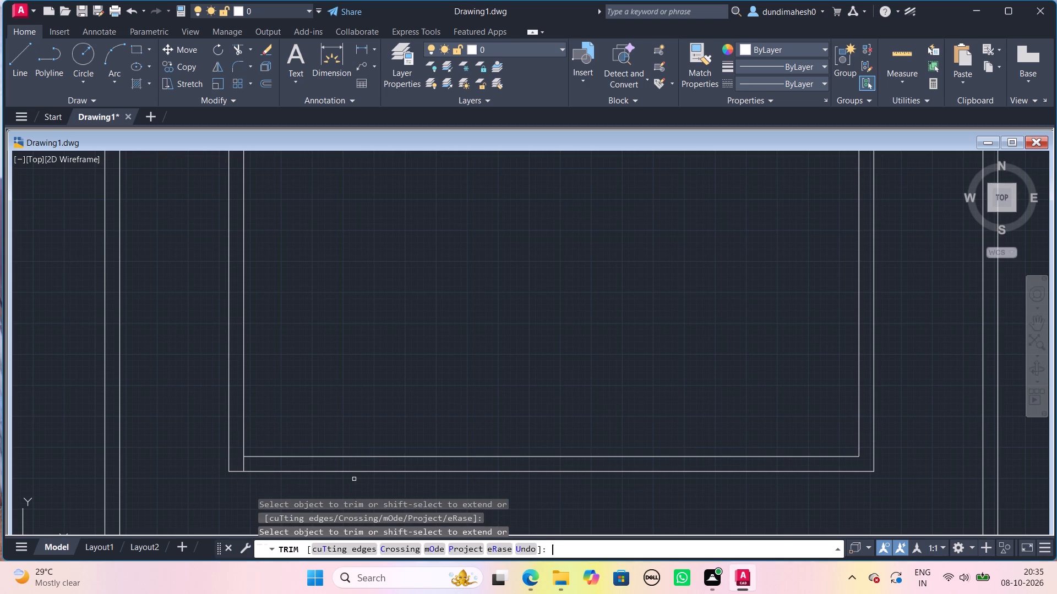
{"action": "left_click", "coordinate": [244, 467]}
{"action": "scroll", "coordinate": [244, 435], "scroll_direction": "down", "scroll_amount": 2}
{"action": "scroll", "coordinate": [248, 272], "scroll_direction": "up", "scroll_amount": 1}
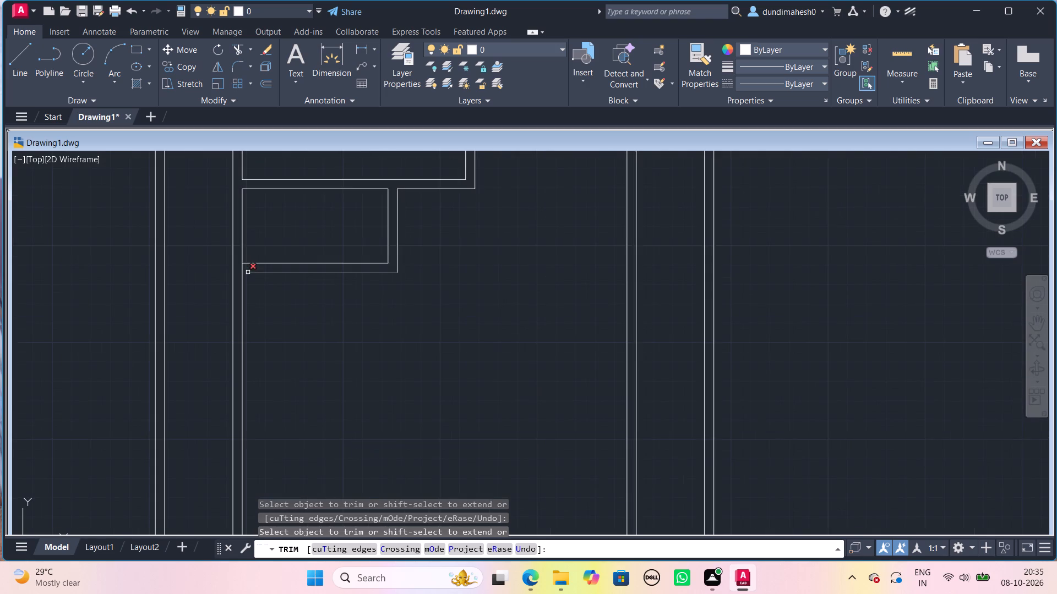
{"action": "scroll", "coordinate": [248, 272], "scroll_direction": "up", "scroll_amount": 1}
{"action": "middle_click_drag", "start_coordinate": [279, 302], "coordinate": [396, 389]}
{"action": "key", "text": "Escape"}
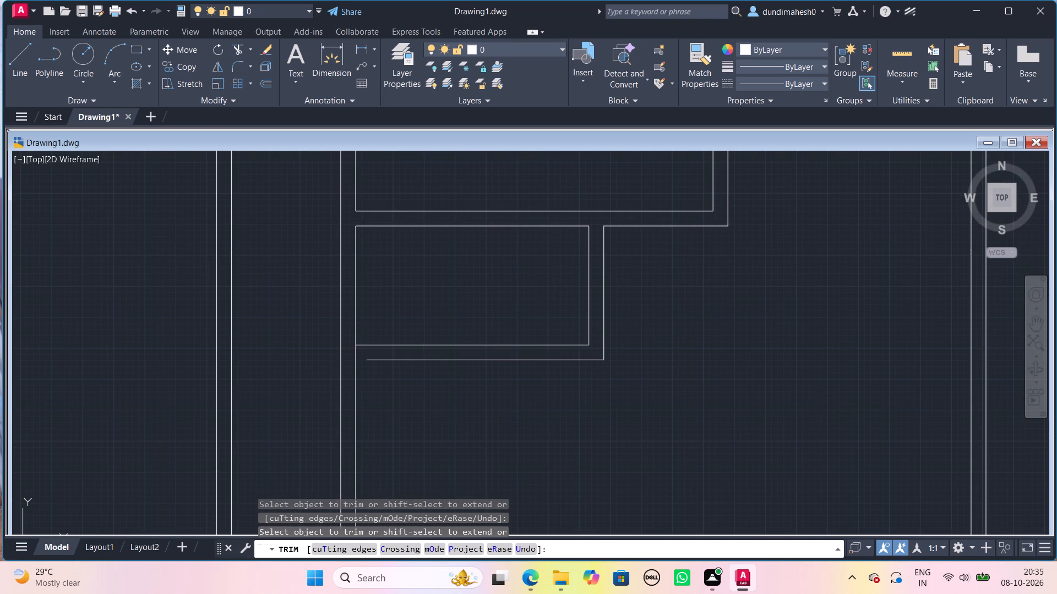
Stretch the left end of the small room's outer lower wall line to meet the left wall's inner line.
{"action": "scroll", "coordinate": [386, 385], "scroll_direction": "up", "scroll_amount": 2}
{"action": "left_click", "coordinate": [353, 321]}
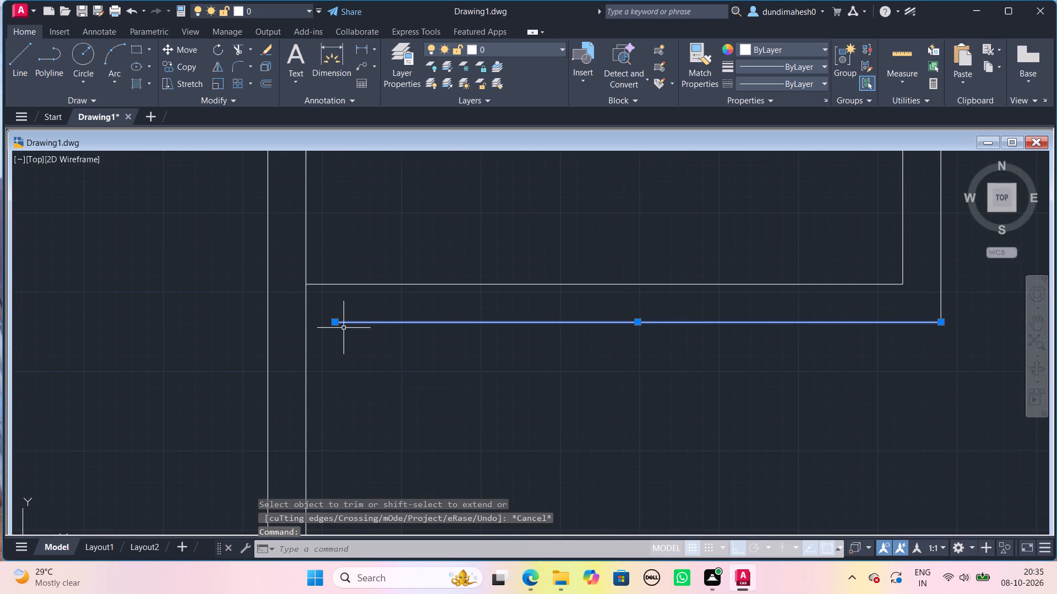
{"action": "left_click", "coordinate": [335, 322]}
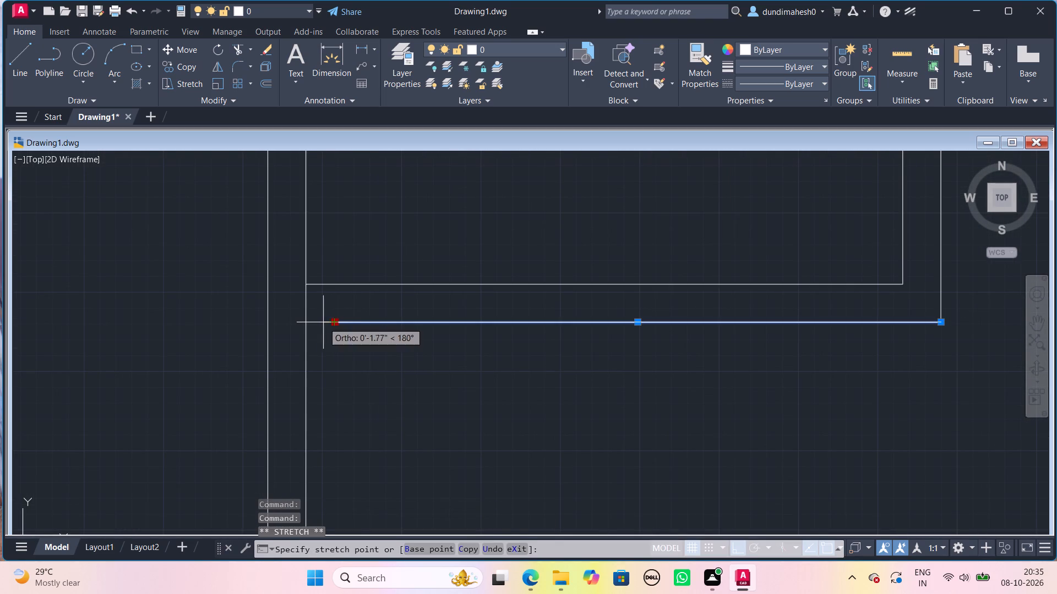
{"action": "left_click", "coordinate": [308, 322]}
{"action": "key", "text": "Escape"}
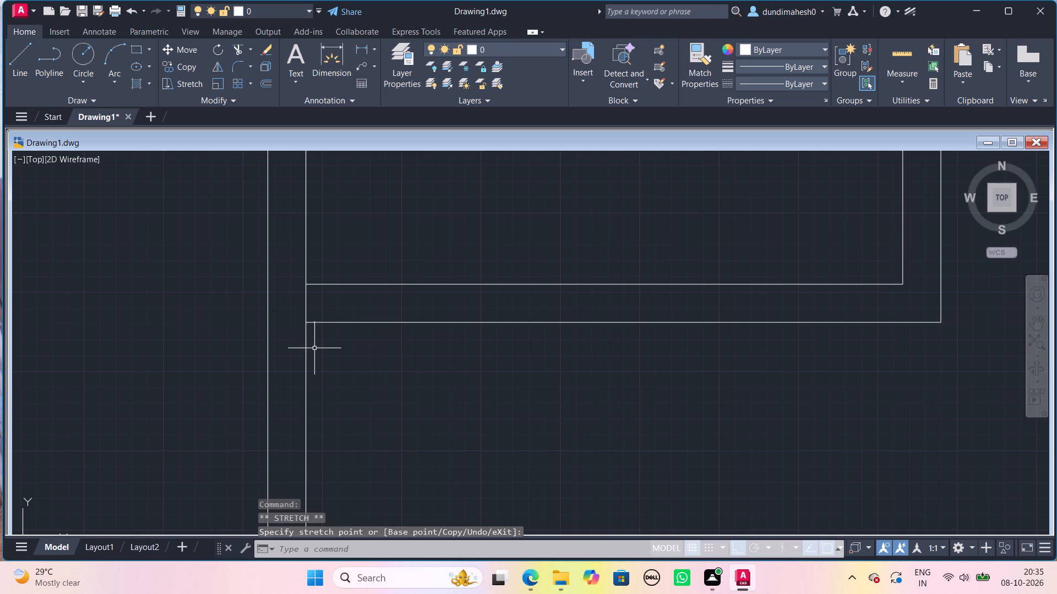
Trim the piece of the left wall's inner line between the two lines of the small room's lower wall.
{"action": "key", "text": "space"}
{"action": "left_click", "coordinate": [313, 315]}
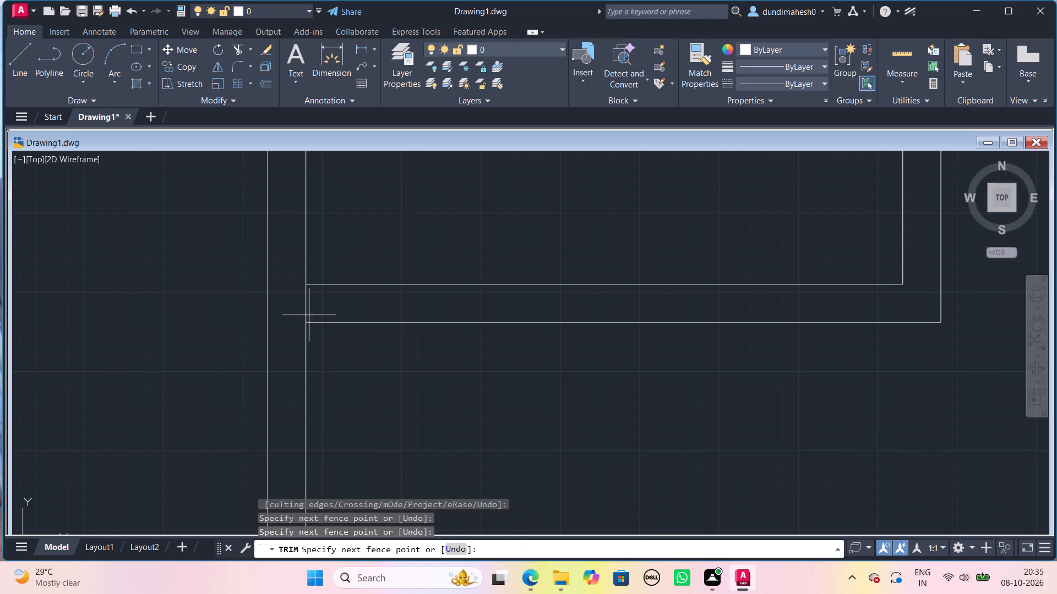
{"action": "left_click", "coordinate": [301, 313]}
{"action": "scroll", "coordinate": [301, 313], "scroll_direction": "down", "scroll_amount": 2}
{"action": "key", "text": "Escape"}
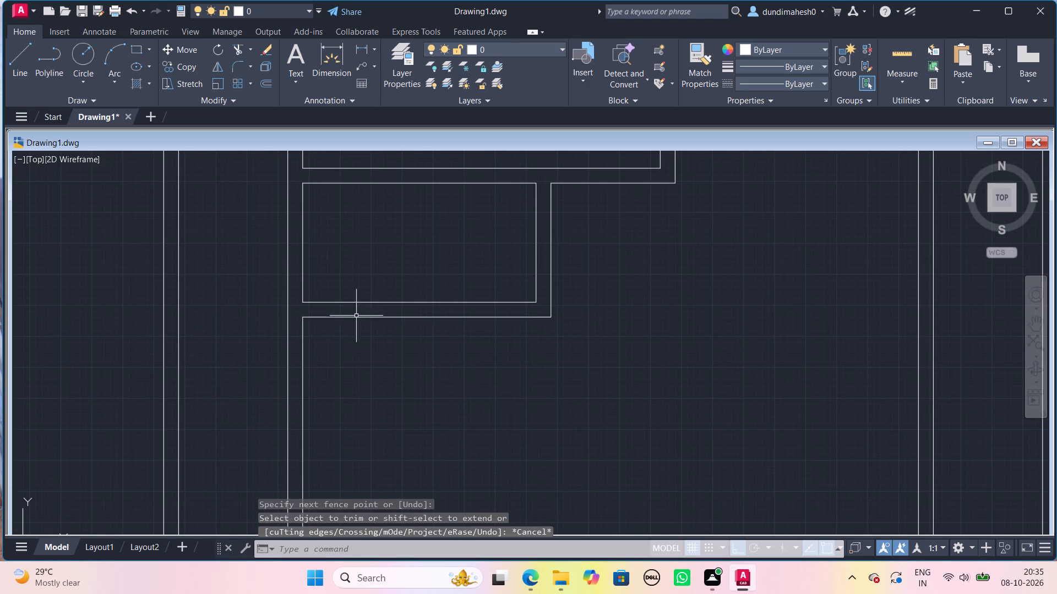
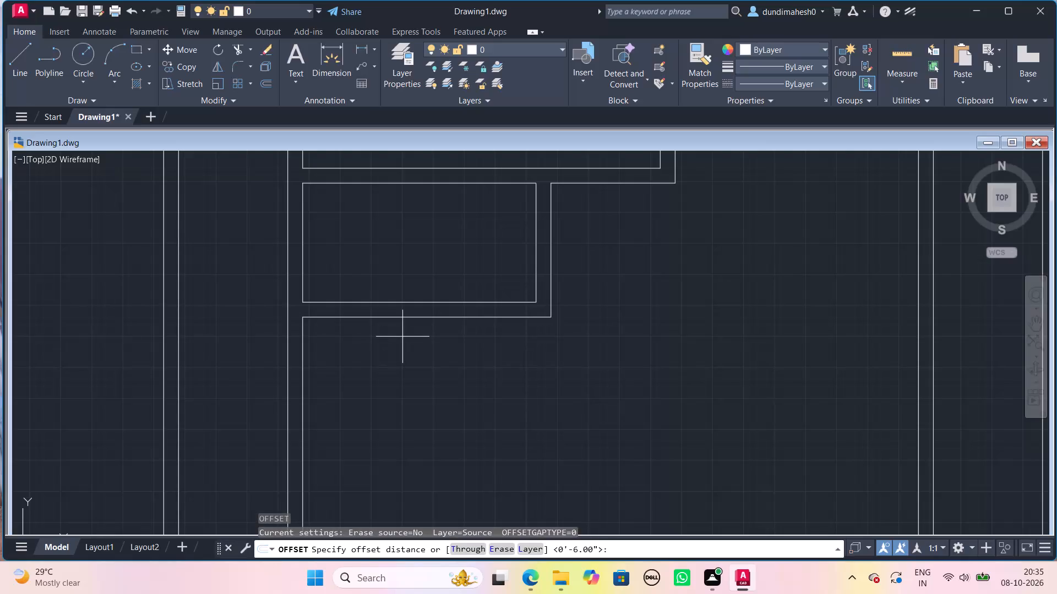
Offset the small room's outer lower wall line 3'8" downward.
{"action": "type", "text": "3'8\""}
{"action": "key", "text": "Return"}
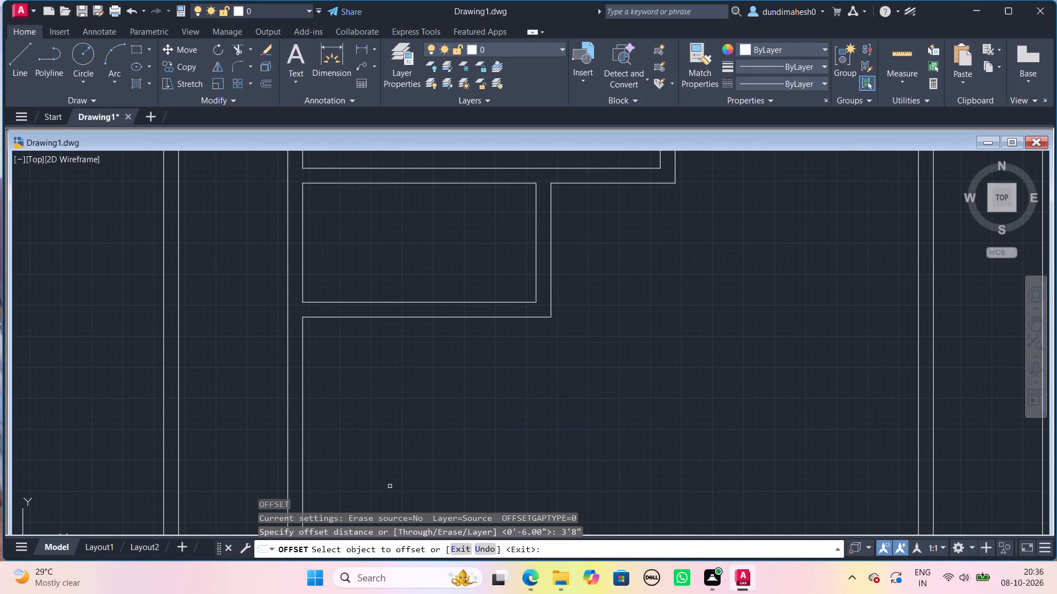
{"action": "left_click", "coordinate": [416, 318]}
{"action": "left_click", "coordinate": [417, 346]}
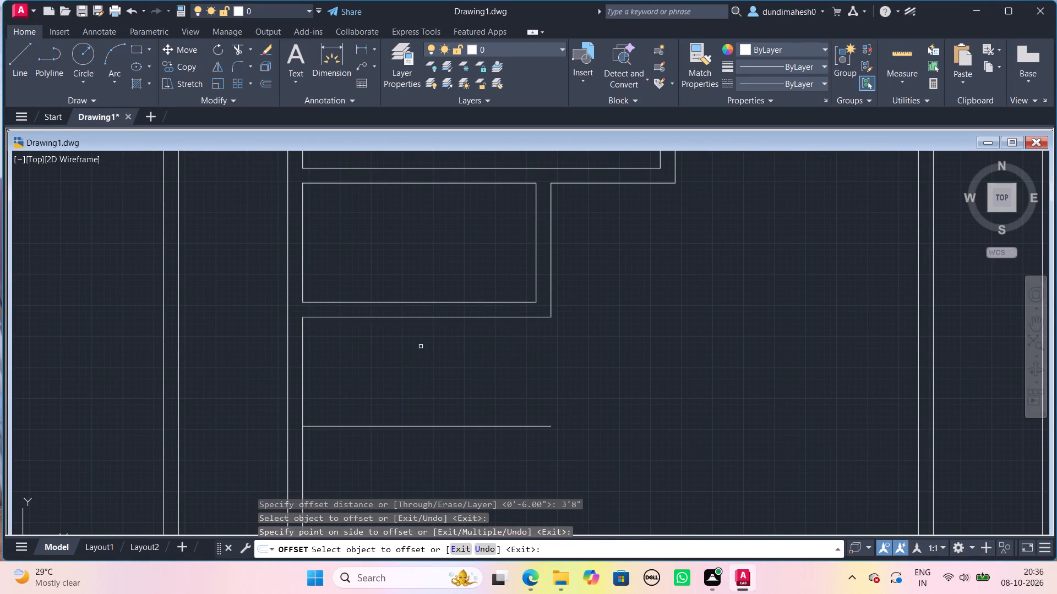
{"action": "key", "text": "space"}
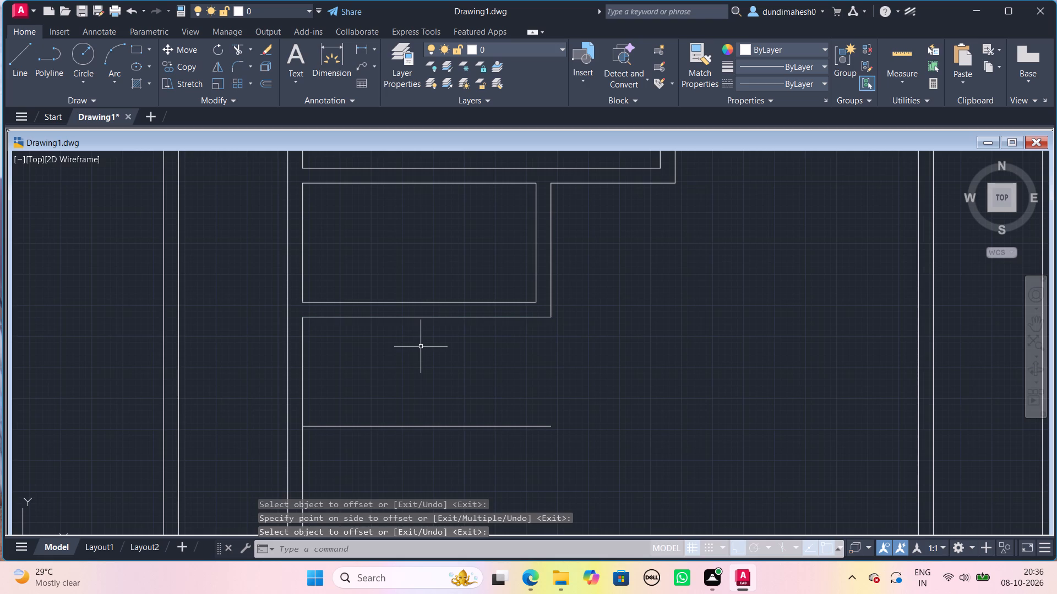
Offset the left wall's inner line 5'8" into the house, below the small room.
{"action": "key", "text": "space"}
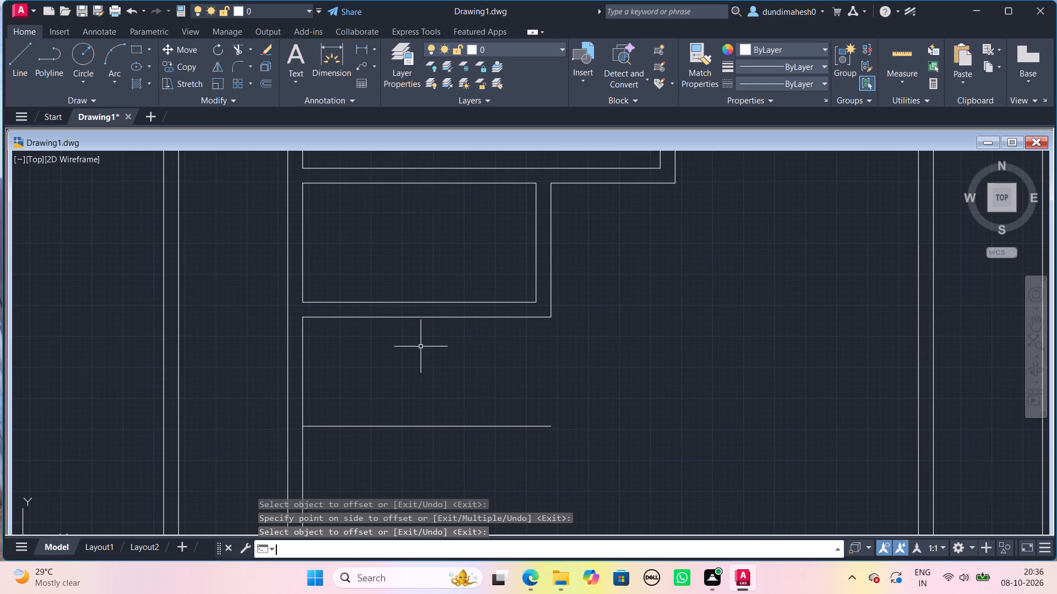
{"action": "type", "text": "5'8\""}
{"action": "key", "text": "Return"}
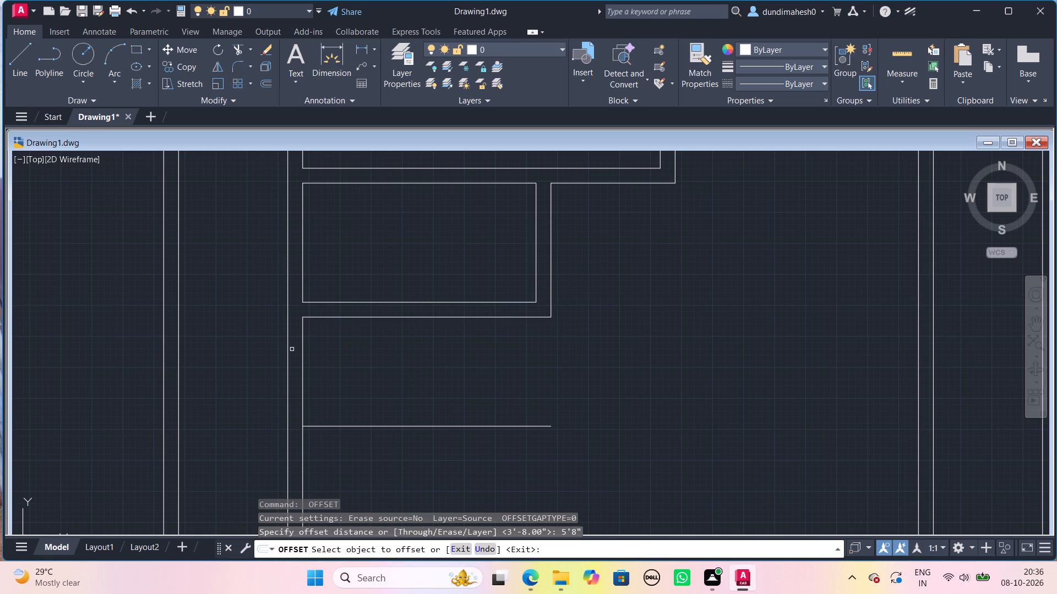
{"action": "left_click", "coordinate": [303, 352]}
{"action": "left_click", "coordinate": [366, 352]}
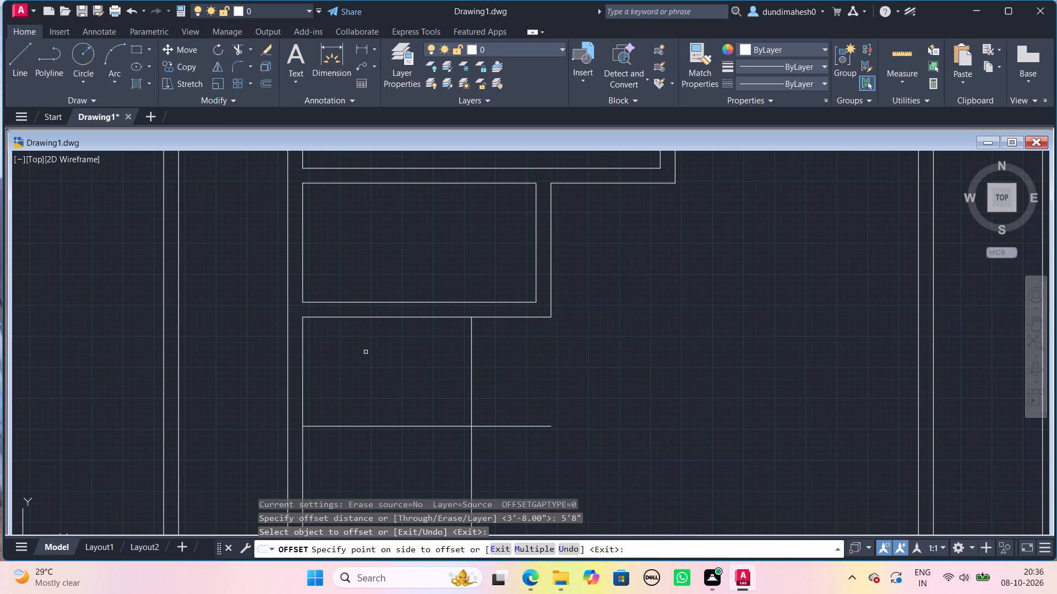
{"action": "key", "text": "space"}
Offset the new vertical line 6" to the right and the new horizontal line 6" downward for the wall thickness.
{"action": "key", "text": "space"}
{"action": "key", "text": "6"}
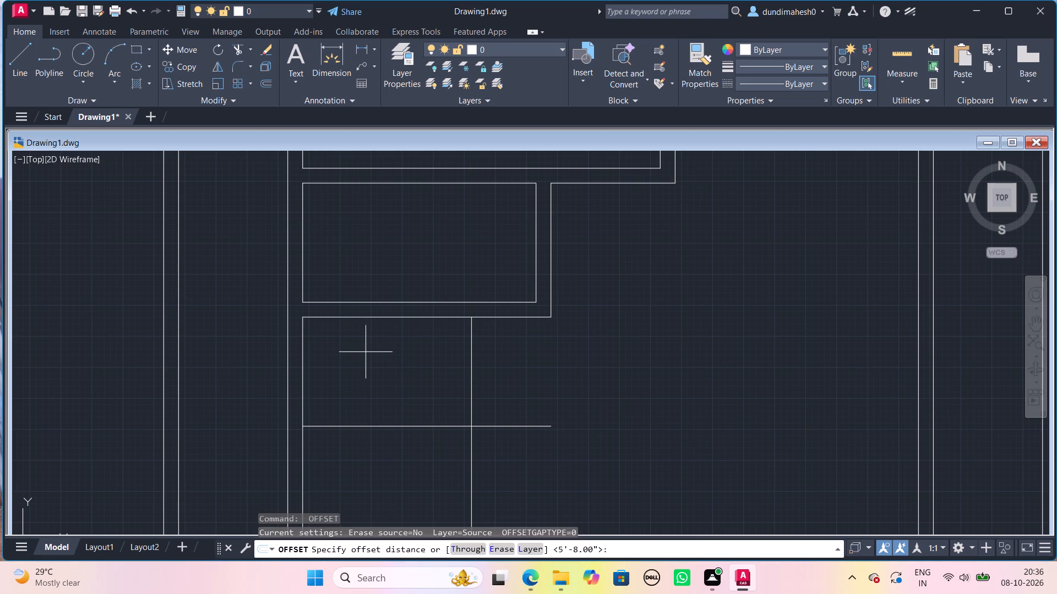
{"action": "key", "text": "shift+quotedbl"}
{"action": "key", "text": "Return"}
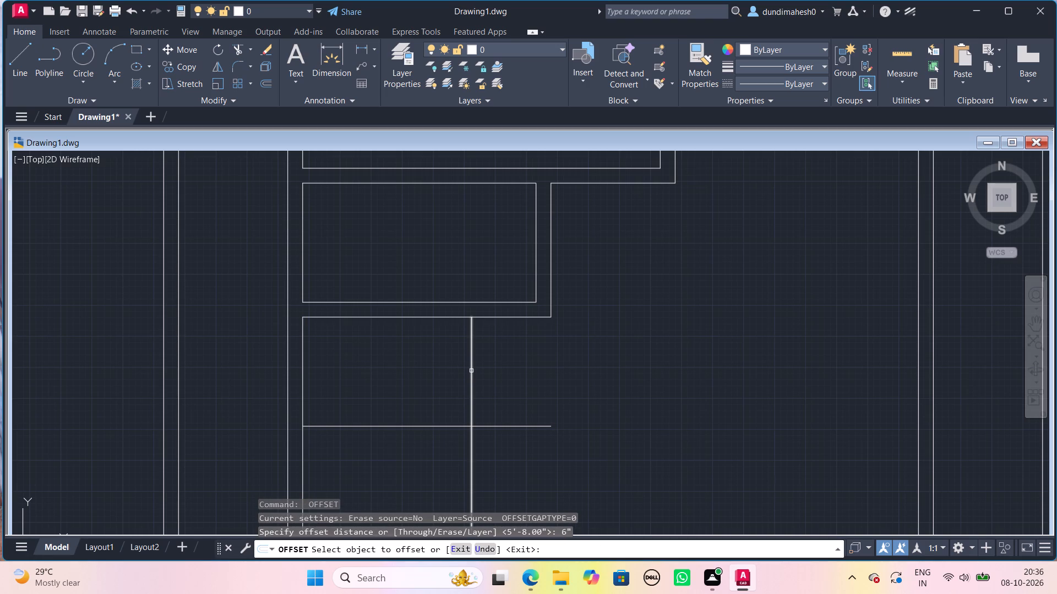
{"action": "left_click", "coordinate": [471, 370]}
{"action": "left_click", "coordinate": [553, 367]}
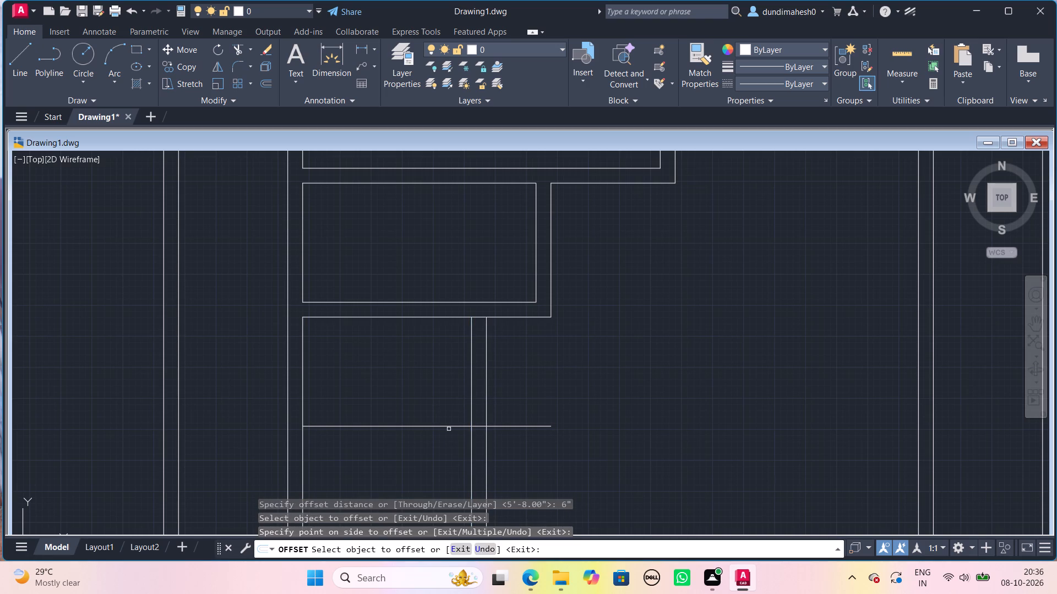
{"action": "left_click", "coordinate": [449, 428]}
{"action": "left_click", "coordinate": [453, 443]}
{"action": "key", "text": "space"}
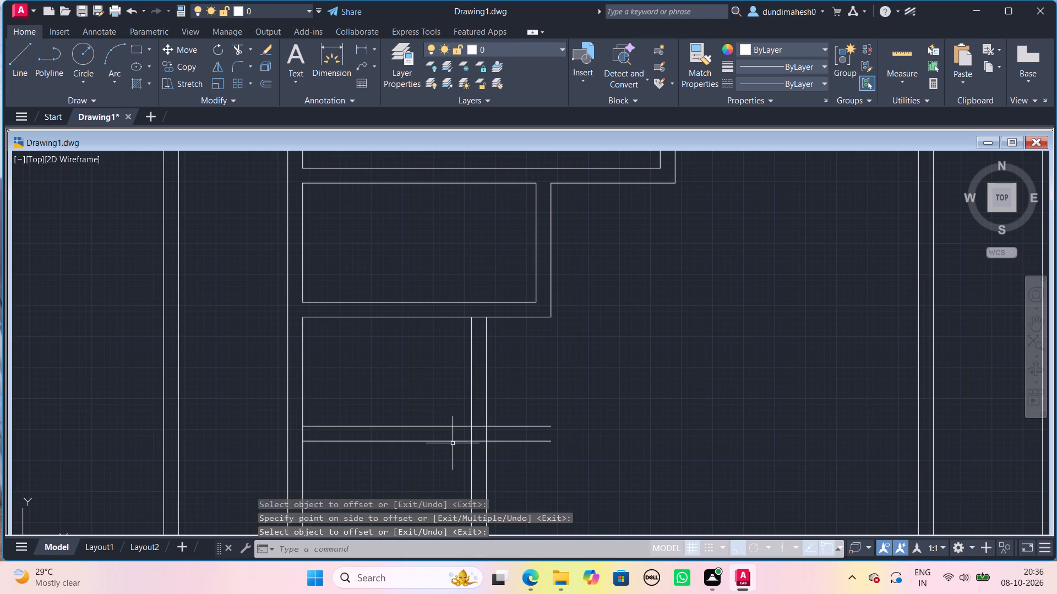
Trim the new room's wall lines where they extend below and to the right of its outer lower-right corner.
{"action": "type", "text": "trim"}
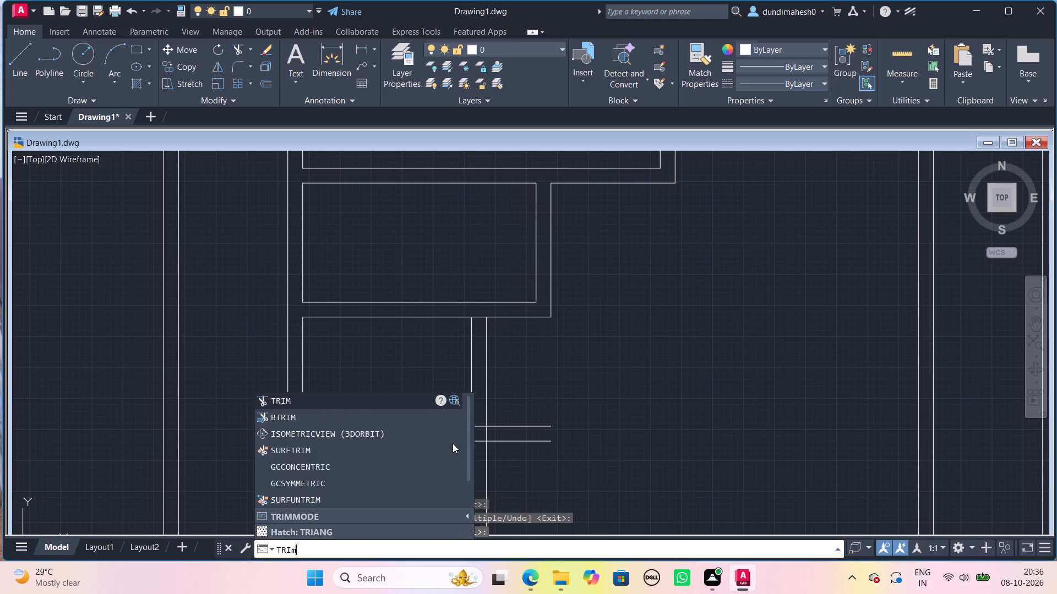
{"action": "key", "text": "Return"}
{"action": "key", "text": "Return"}
{"action": "left_click", "coordinate": [457, 457]}
{"action": "left_click", "coordinate": [498, 458]}
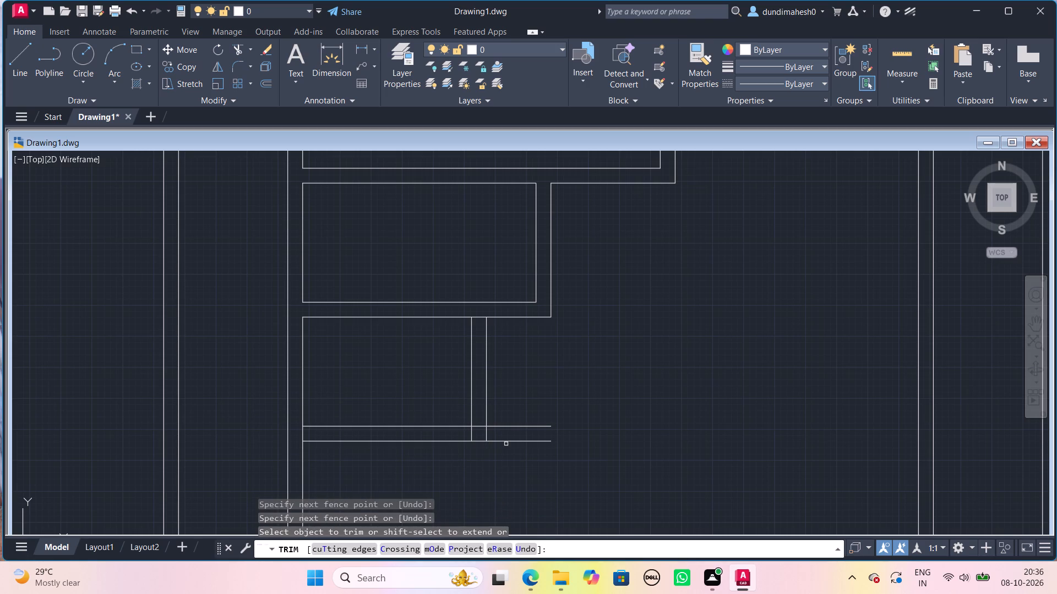
{"action": "scroll", "coordinate": [580, 396], "scroll_direction": "down", "scroll_amount": 1}
{"action": "scroll", "coordinate": [543, 444], "scroll_direction": "down", "scroll_amount": 2}
{"action": "scroll", "coordinate": [530, 443], "scroll_direction": "up", "scroll_amount": 2}
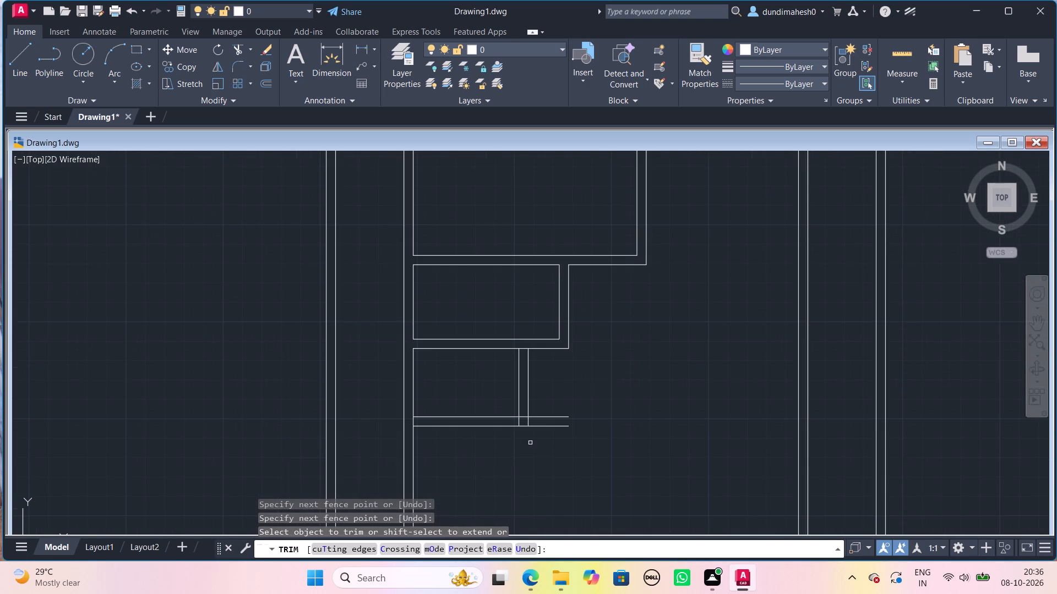
{"action": "left_click", "coordinate": [554, 412]}
{"action": "left_click", "coordinate": [556, 452]}
{"action": "scroll", "coordinate": [549, 437], "scroll_direction": "up", "scroll_amount": 2}
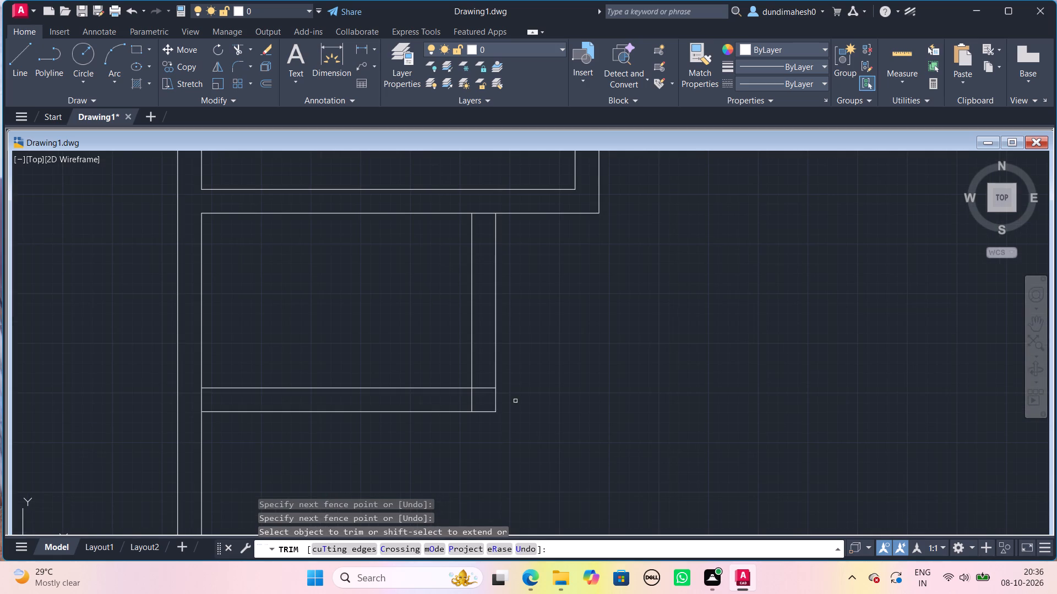
Trim the line pieces inside the new room's wall thickness at its lower-right corner, left wall junction and upper wall junction.
{"action": "left_click", "coordinate": [476, 399]}
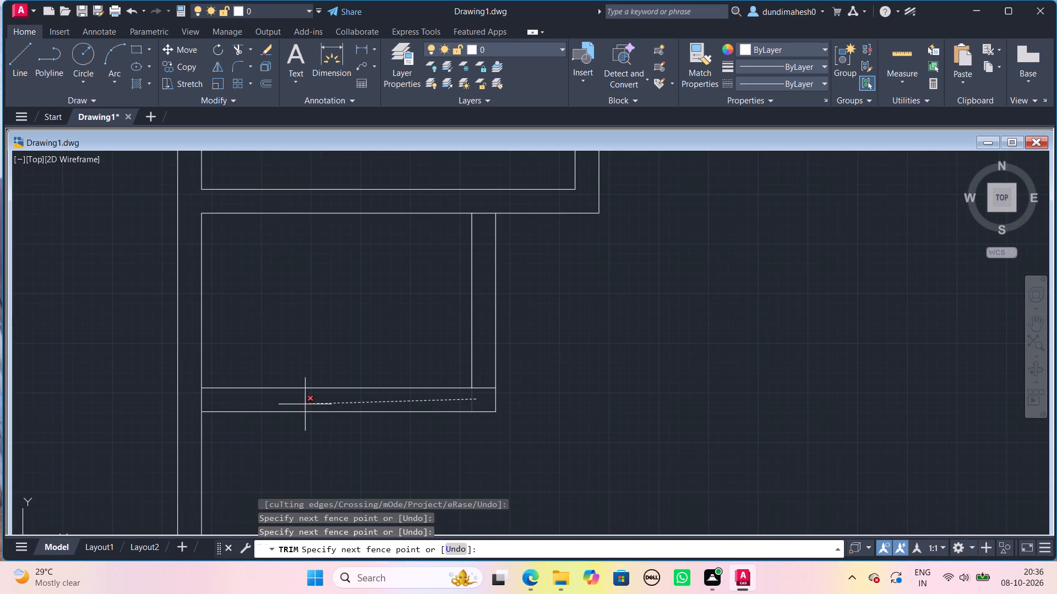
{"action": "left_click", "coordinate": [195, 406]}
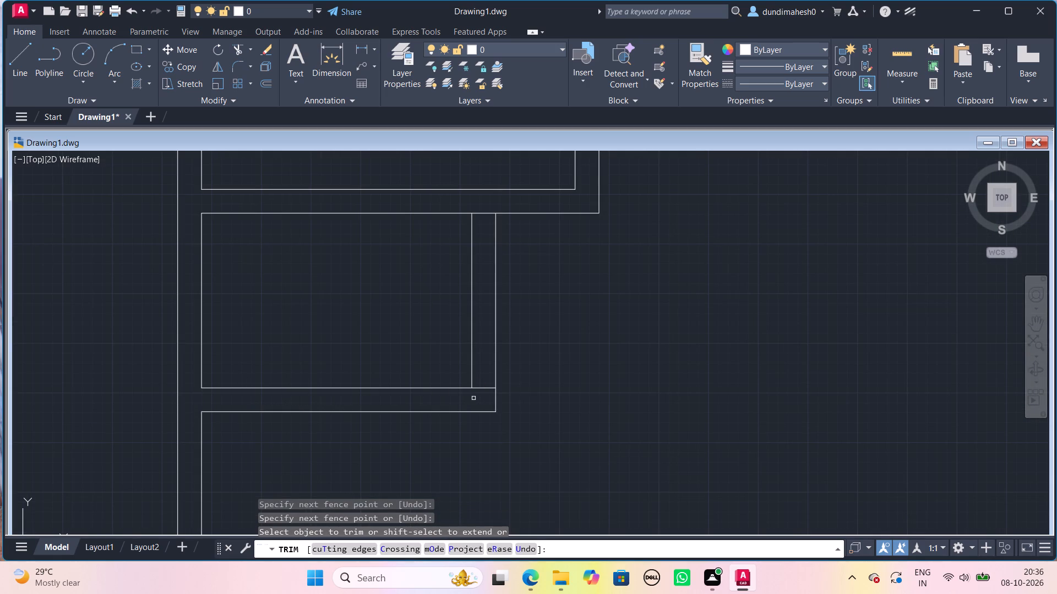
{"action": "left_click", "coordinate": [484, 398]}
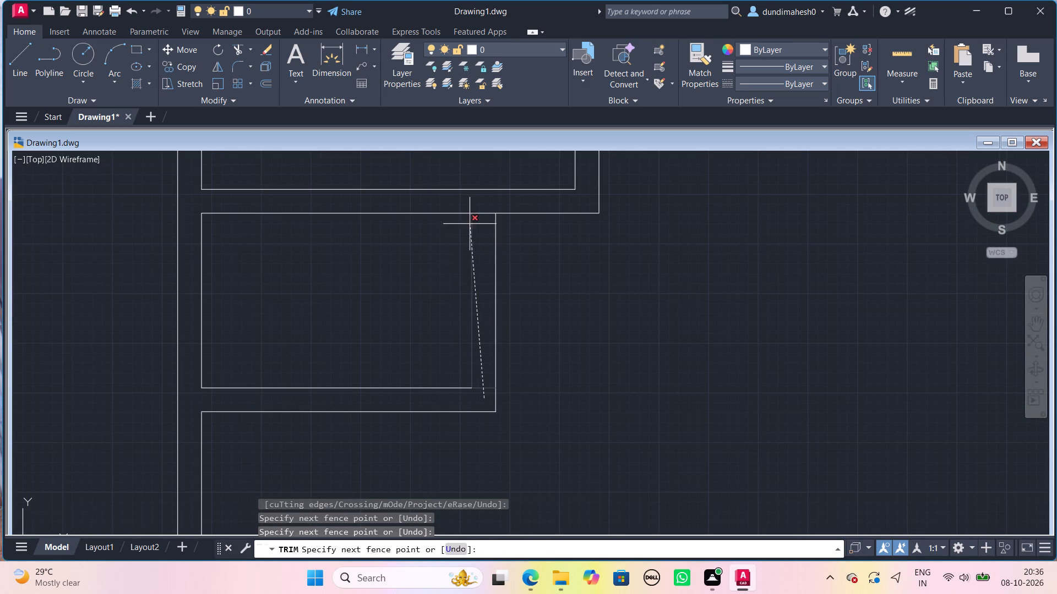
{"action": "left_click", "coordinate": [477, 206]}
{"action": "scroll", "coordinate": [479, 261], "scroll_direction": "down", "scroll_amount": 2}
{"action": "scroll", "coordinate": [474, 315], "scroll_direction": "down", "scroll_amount": 2}
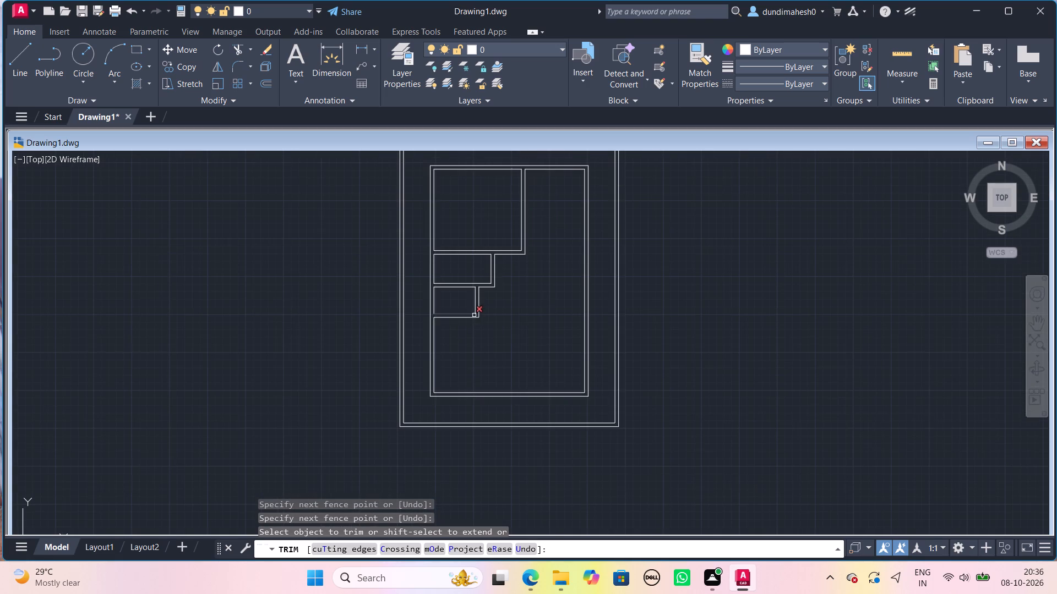
{"action": "key", "text": "Escape"}
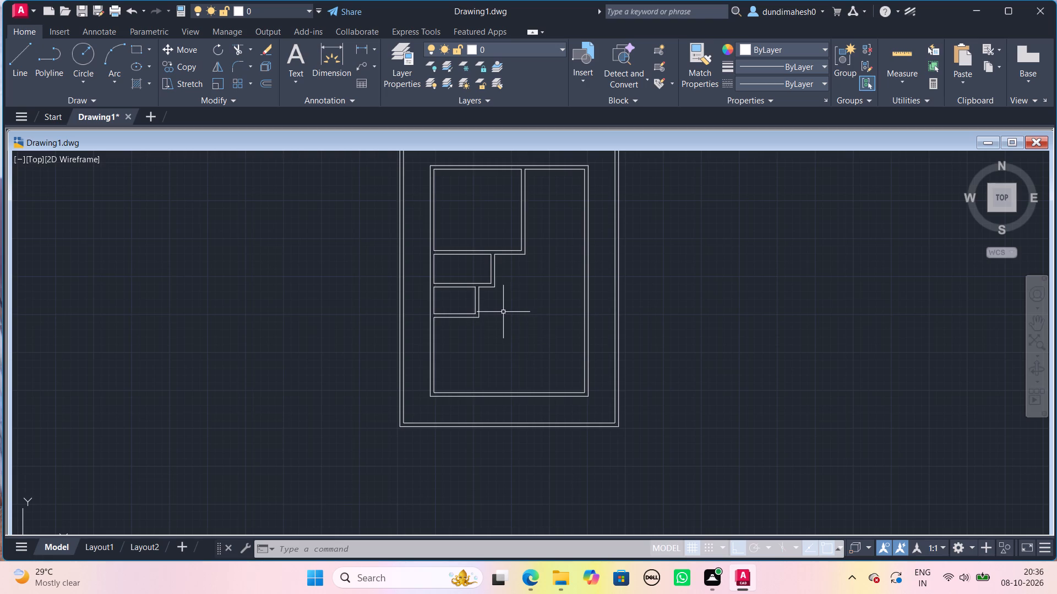
Draw a vertical line from the new room's outer lower-right corner down to the house's lower wall inner line.
{"action": "scroll", "coordinate": [497, 313], "scroll_direction": "down", "scroll_amount": 1}
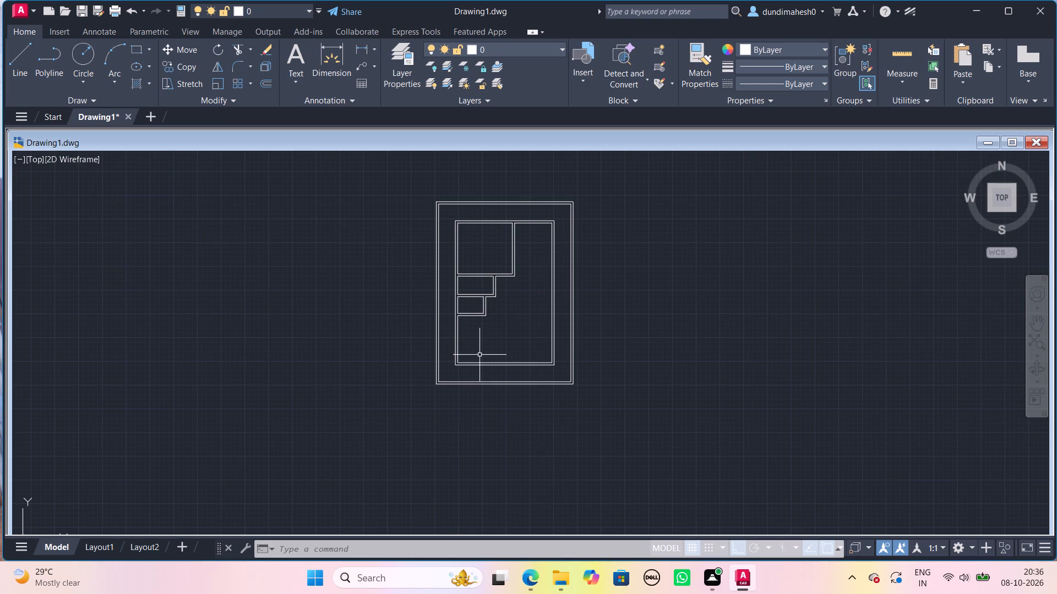
{"action": "scroll", "coordinate": [475, 340], "scroll_direction": "up", "scroll_amount": 2}
{"action": "scroll", "coordinate": [473, 282], "scroll_direction": "up", "scroll_amount": 1}
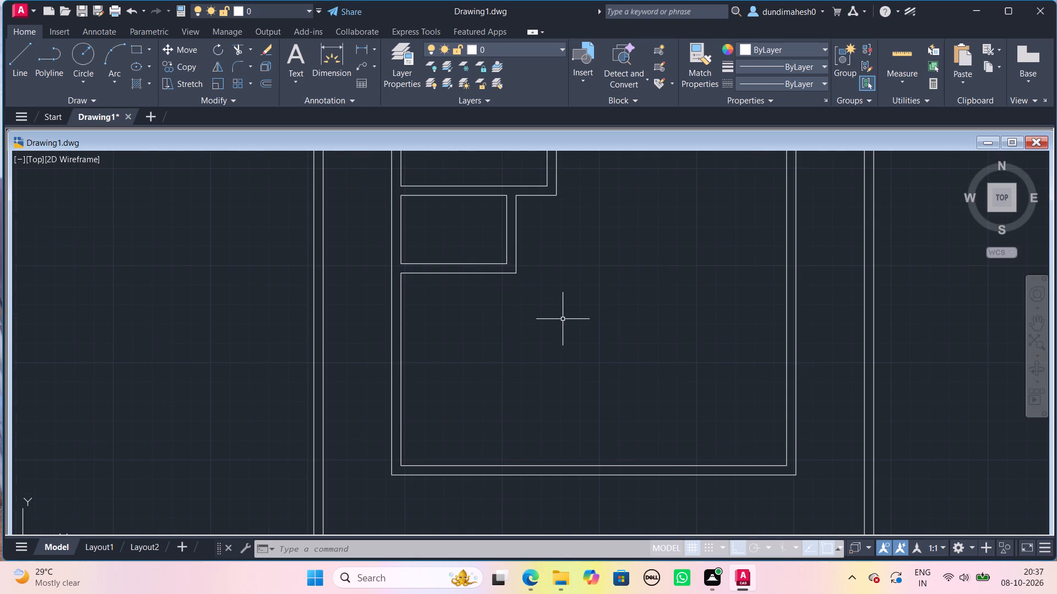
{"action": "key", "text": "l"}
{"action": "key", "text": "Return"}
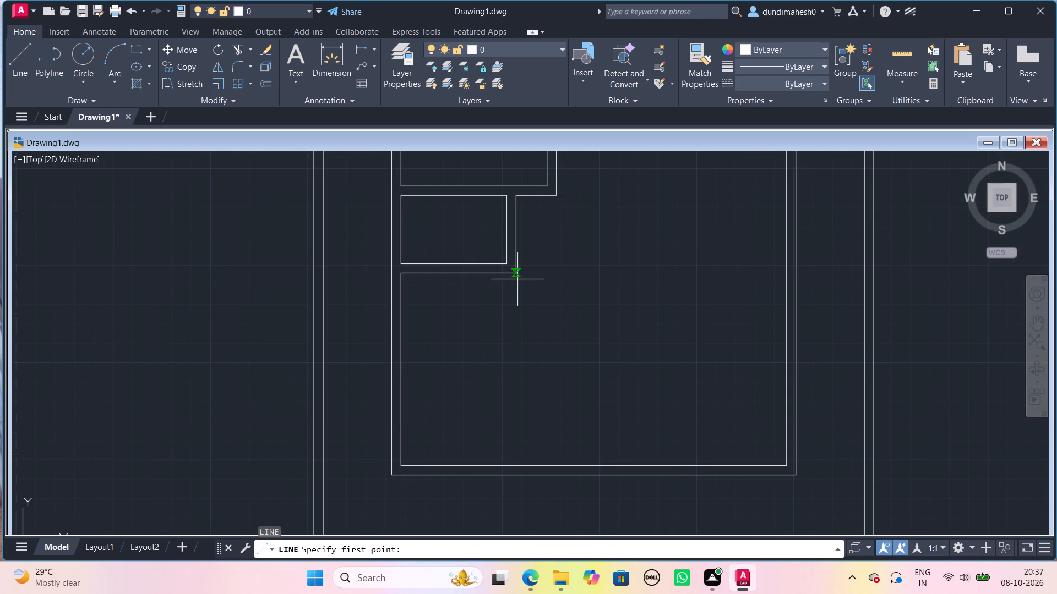
{"action": "left_click", "coordinate": [515, 272]}
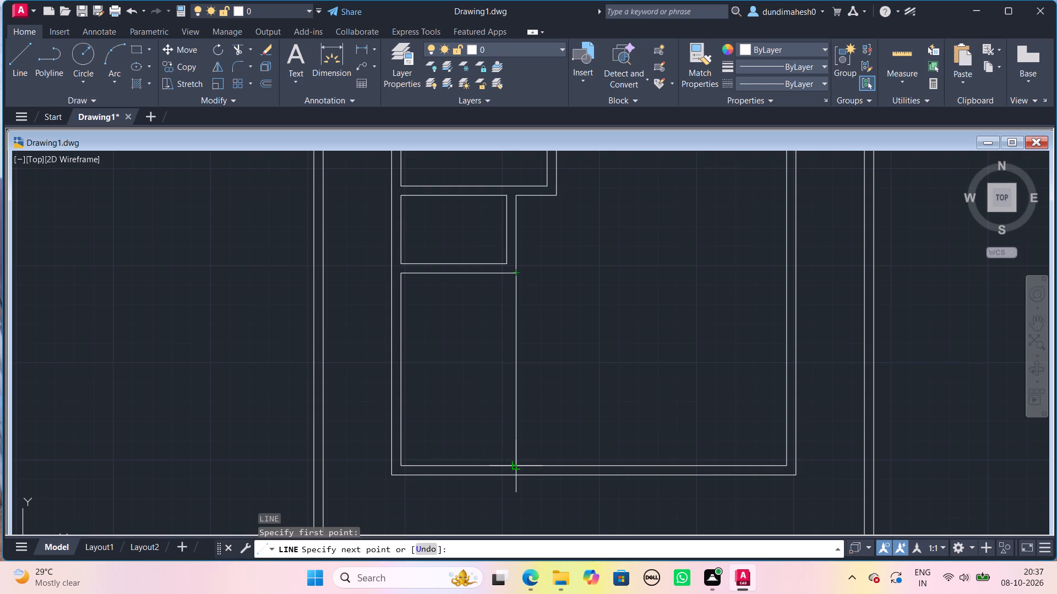
{"action": "left_click", "coordinate": [517, 465]}
{"action": "key", "text": "space"}
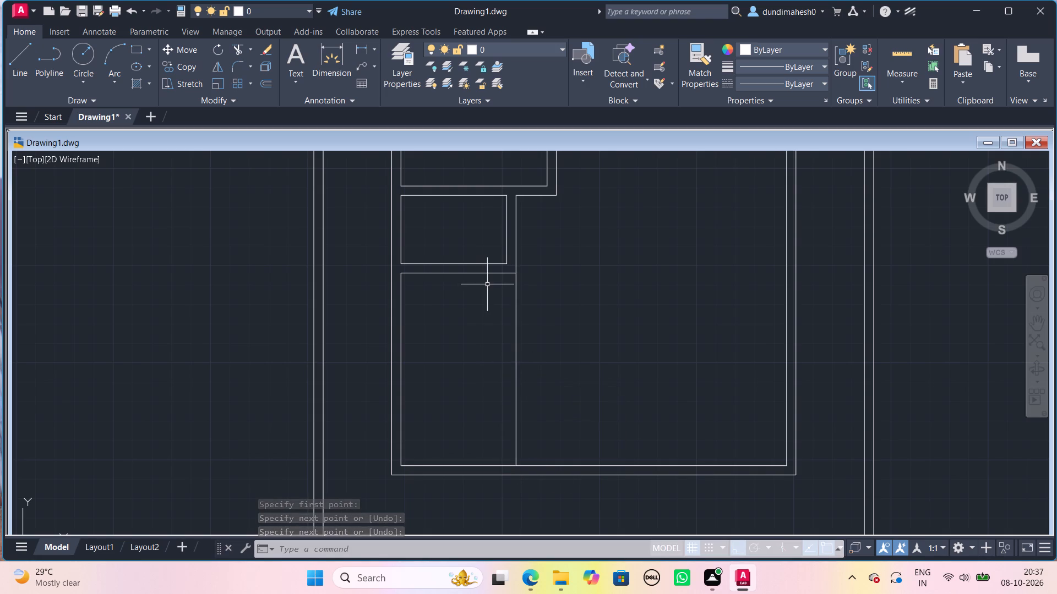
Draw a parallel vertical line from the new room's inner lower-right corner down to the house's lower wall inner line.
{"action": "key", "text": "space"}
{"action": "scroll", "coordinate": [489, 276], "scroll_direction": "up", "scroll_amount": 2}
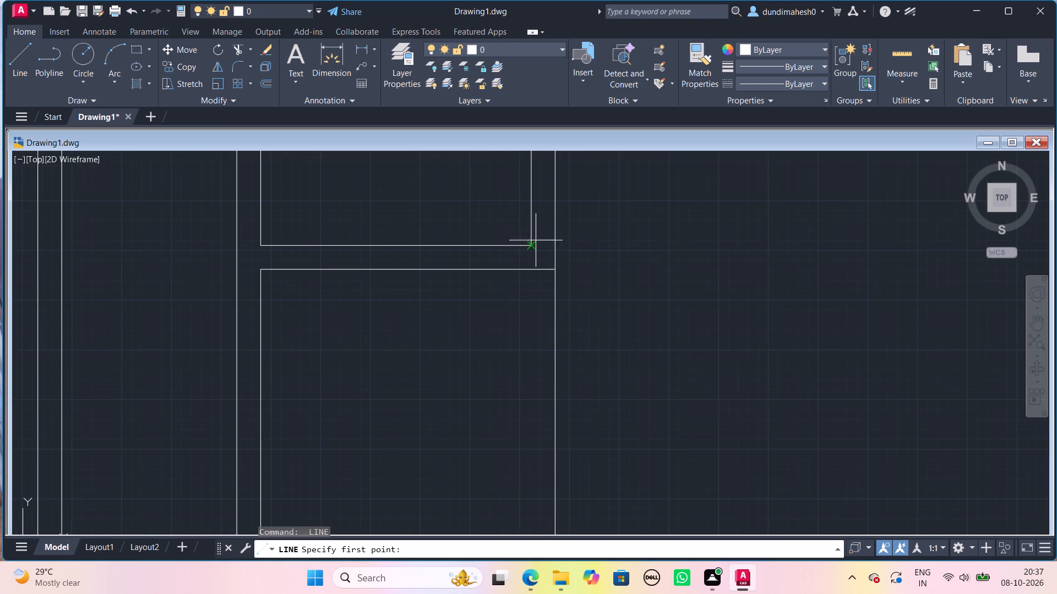
{"action": "left_click", "coordinate": [535, 244]}
{"action": "scroll", "coordinate": [536, 417], "scroll_direction": "down", "scroll_amount": 2}
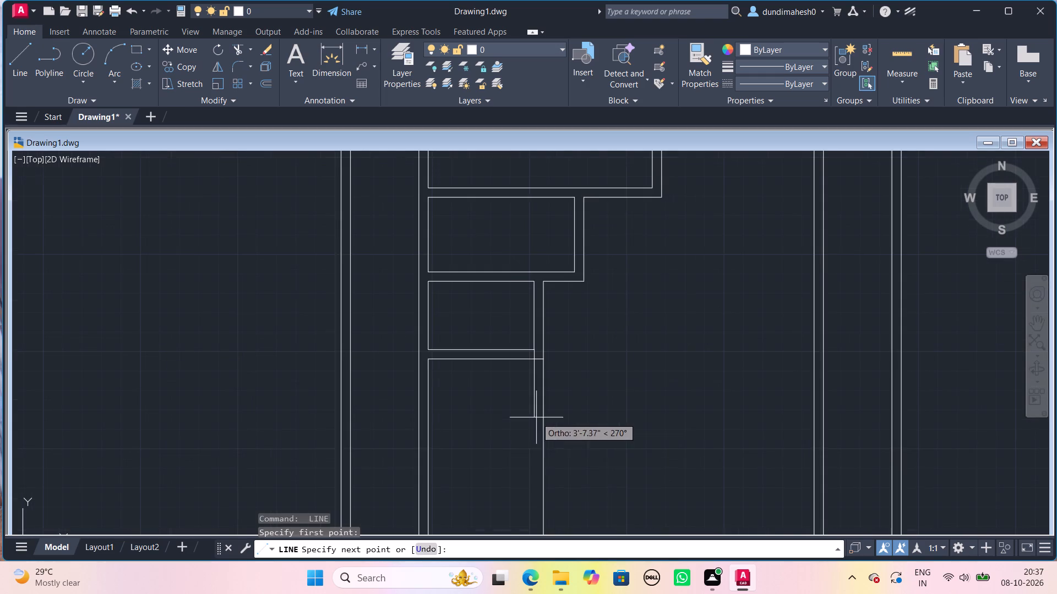
{"action": "scroll", "coordinate": [518, 509], "scroll_direction": "down", "scroll_amount": 1}
{"action": "middle_click_drag", "start_coordinate": [518, 509], "coordinate": [505, 362]}
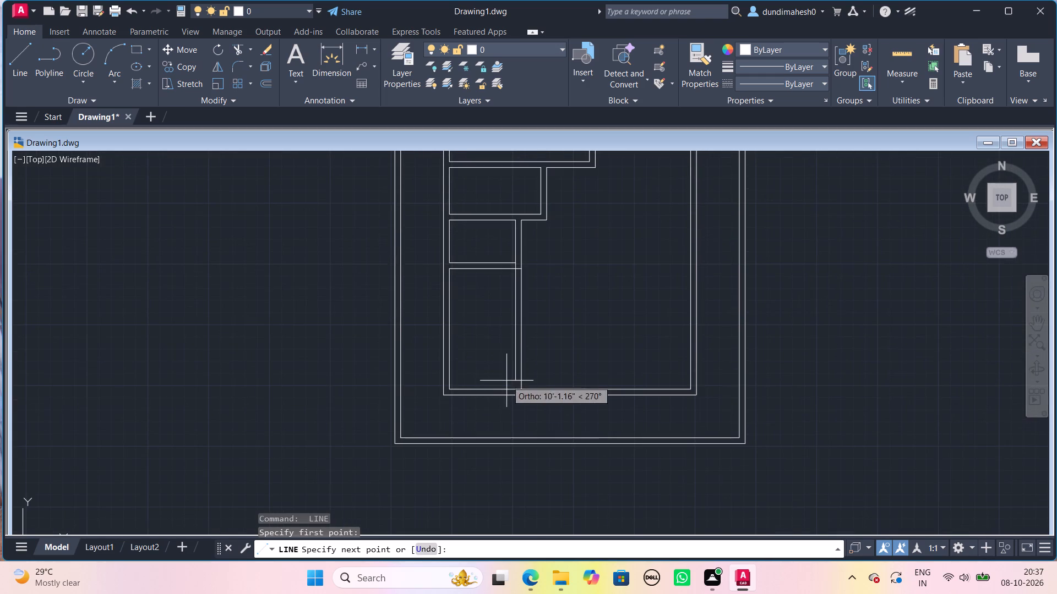
{"action": "scroll", "coordinate": [509, 395], "scroll_direction": "up", "scroll_amount": 1}
{"action": "left_click", "coordinate": [520, 389]}
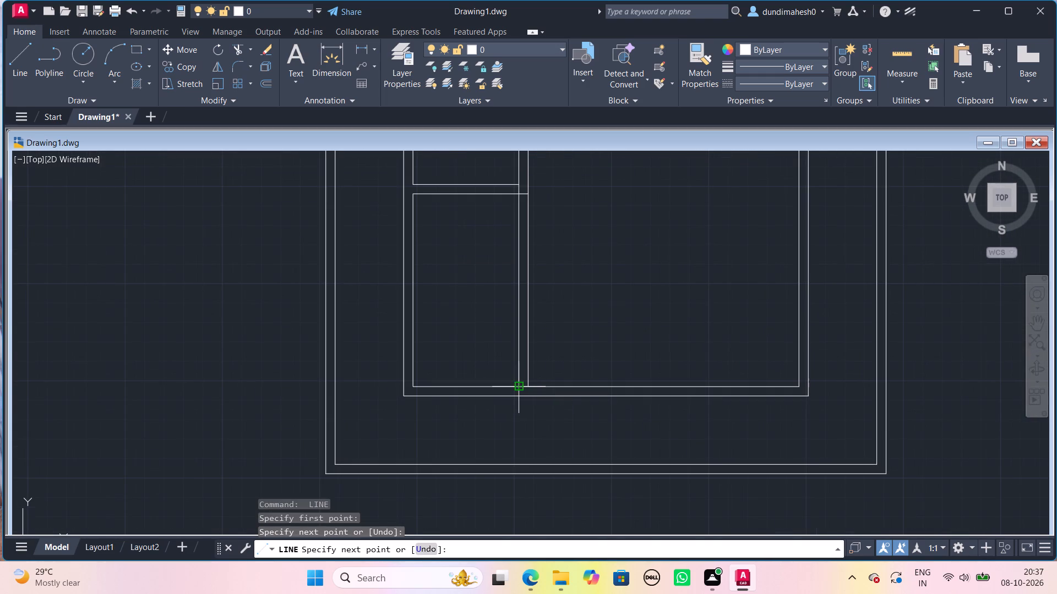
{"action": "key", "text": "space"}
Trim the lower wall's inner line between the two new vertical partition lines.
{"action": "scroll", "coordinate": [515, 394], "scroll_direction": "up", "scroll_amount": 1}
{"action": "type", "text": "trim"}
{"action": "key", "text": "Return"}
{"action": "key", "text": "Return"}
{"action": "left_click", "coordinate": [528, 388]}
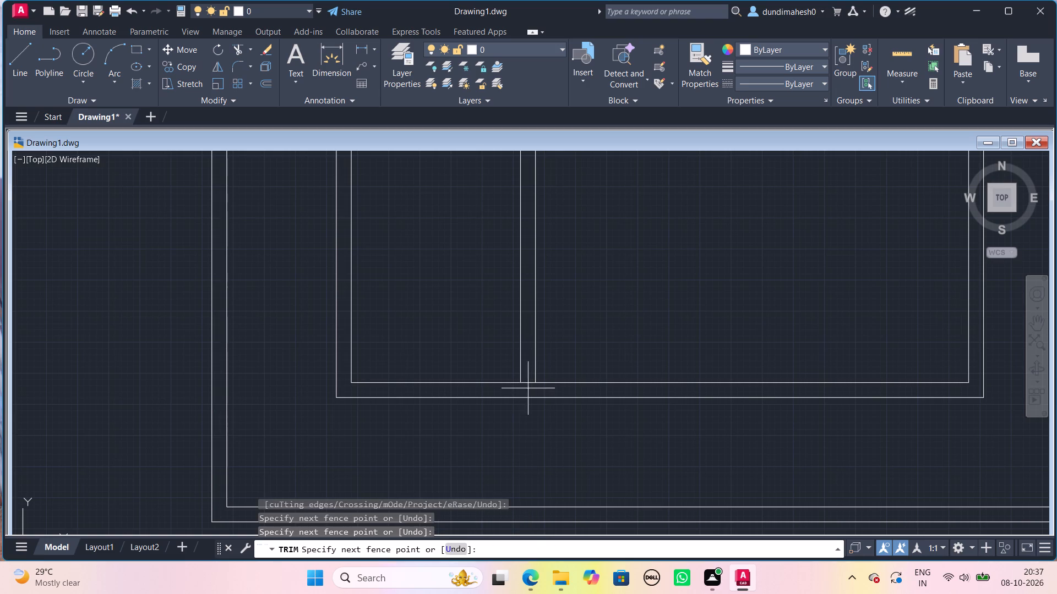
{"action": "left_click", "coordinate": [526, 375]}
Trim the crossing line pieces inside the wall thickness where the vertical partition meets the new room's lower wall.
{"action": "scroll", "coordinate": [530, 372], "scroll_direction": "down", "scroll_amount": 1}
{"action": "middle_click_drag", "start_coordinate": [512, 239], "coordinate": [555, 311]}
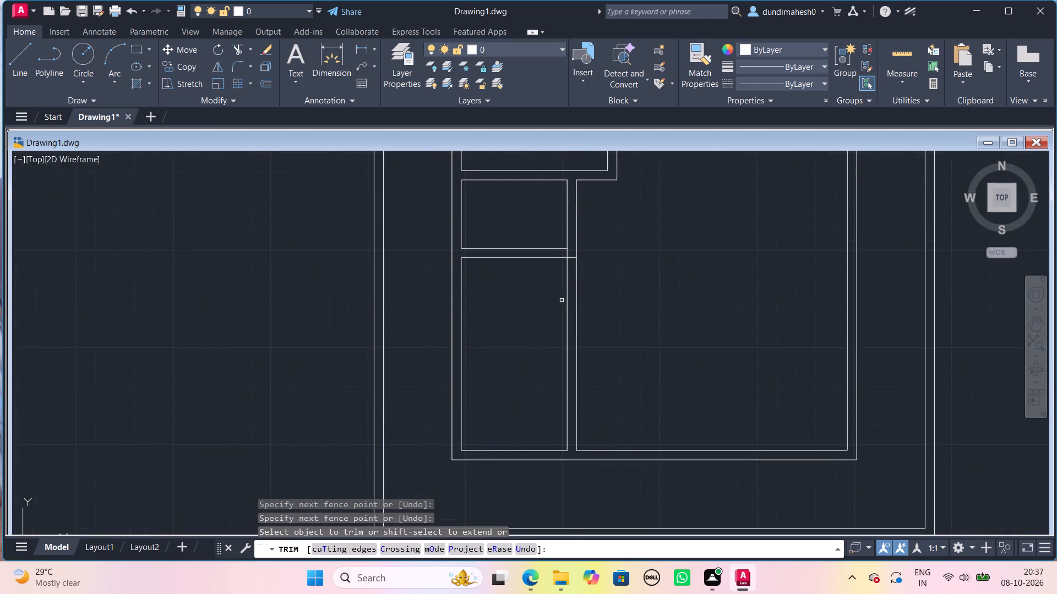
{"action": "scroll", "coordinate": [559, 256], "scroll_direction": "up", "scroll_amount": 2}
{"action": "left_click_drag", "start_coordinate": [563, 252], "coordinate": [575, 252]}
{"action": "left_click", "coordinate": [589, 252]}
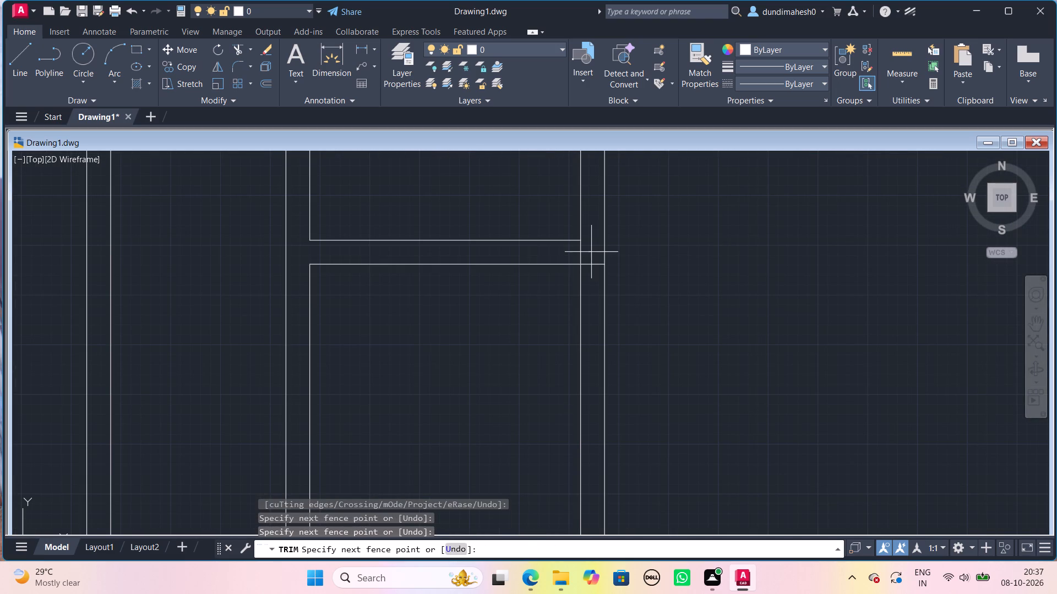
{"action": "left_click", "coordinate": [591, 268]}
{"action": "left_click", "coordinate": [591, 258]}
{"action": "left_click", "coordinate": [579, 255]}
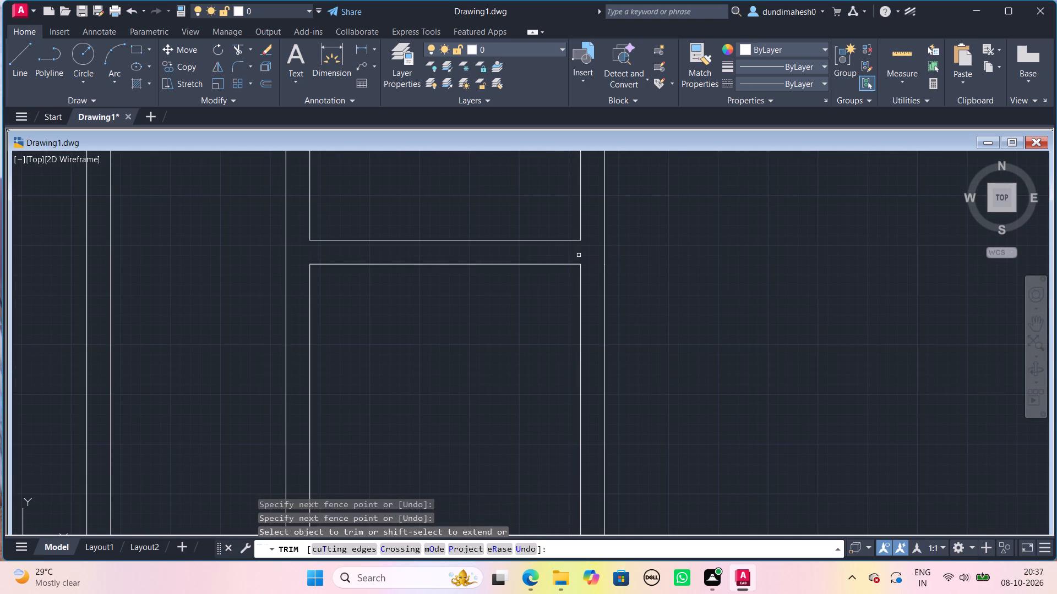
{"action": "scroll", "coordinate": [579, 255], "scroll_direction": "down", "scroll_amount": 2}
{"action": "key", "text": "Escape"}
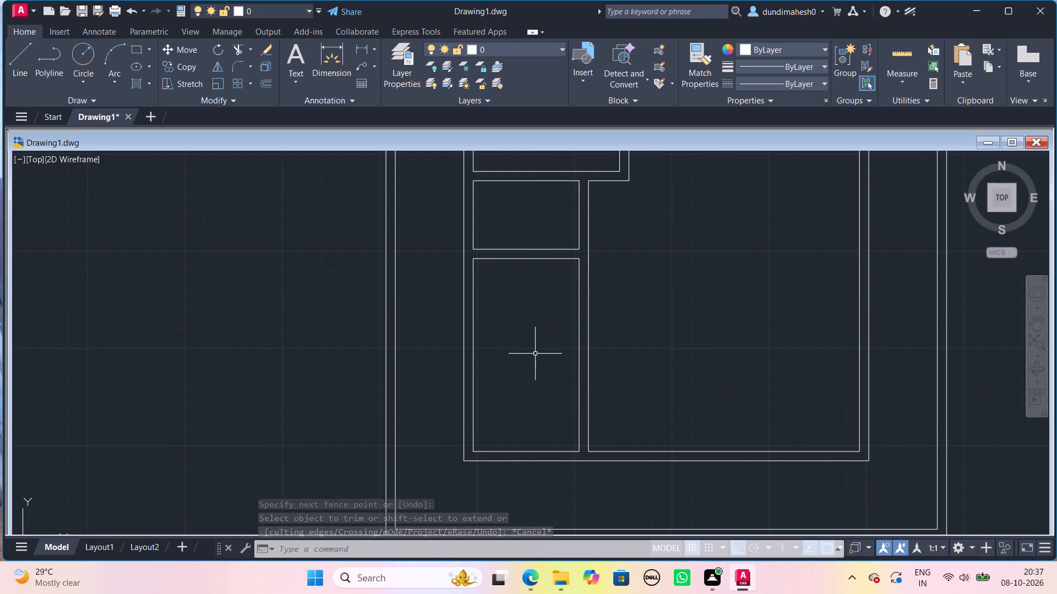
Stretch the left end of the small lower-left room's bottom wall outer line to the house's outer left wall line.
{"action": "left_click", "coordinate": [494, 256]}
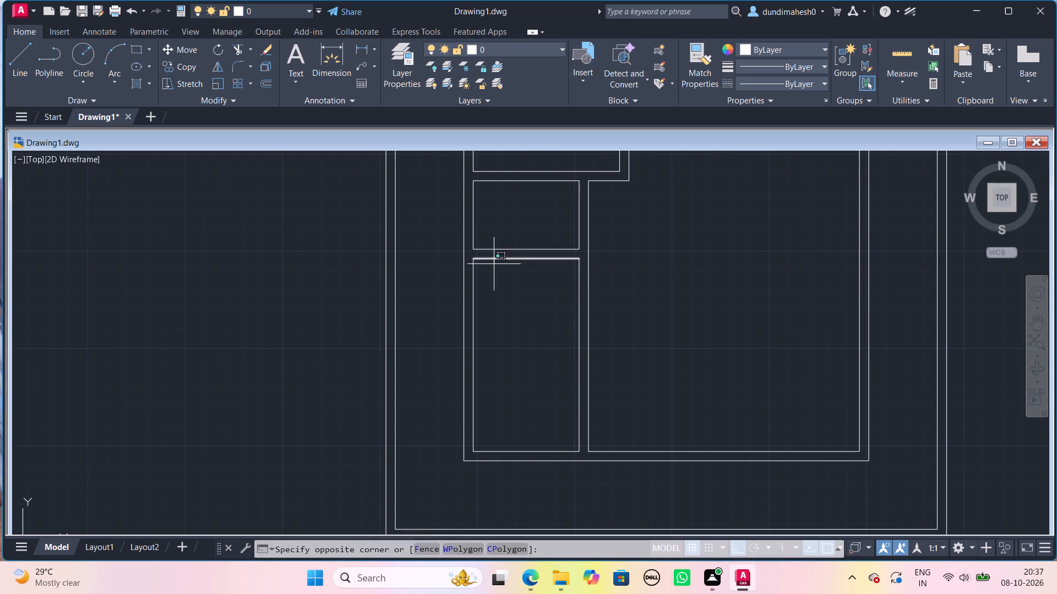
{"action": "left_click", "coordinate": [494, 264]}
{"action": "left_click", "coordinate": [470, 260]}
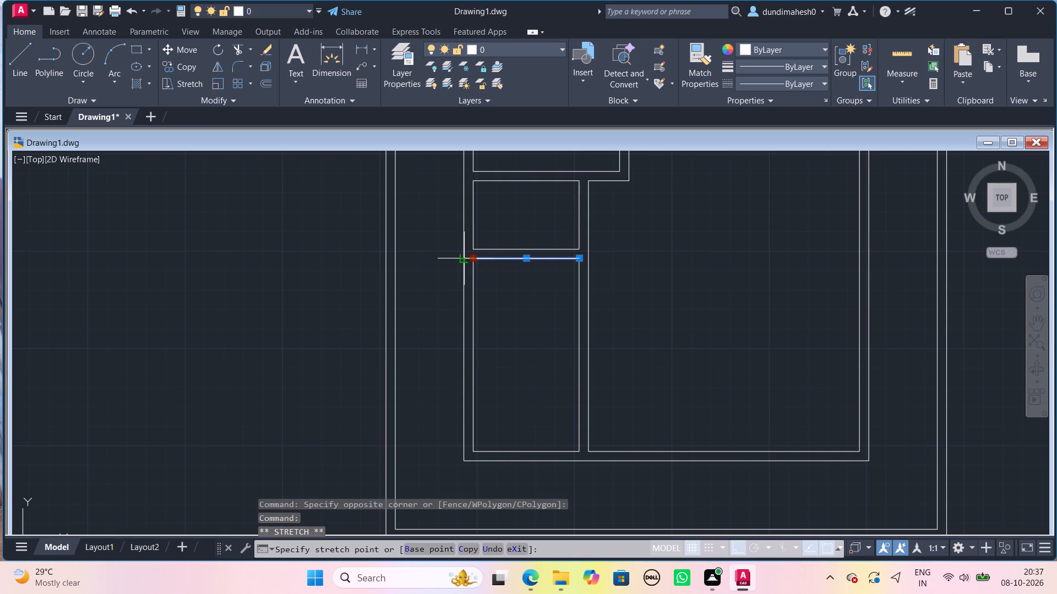
{"action": "scroll", "coordinate": [463, 260], "scroll_direction": "up", "scroll_amount": 1}
{"action": "left_click", "coordinate": [466, 260]}
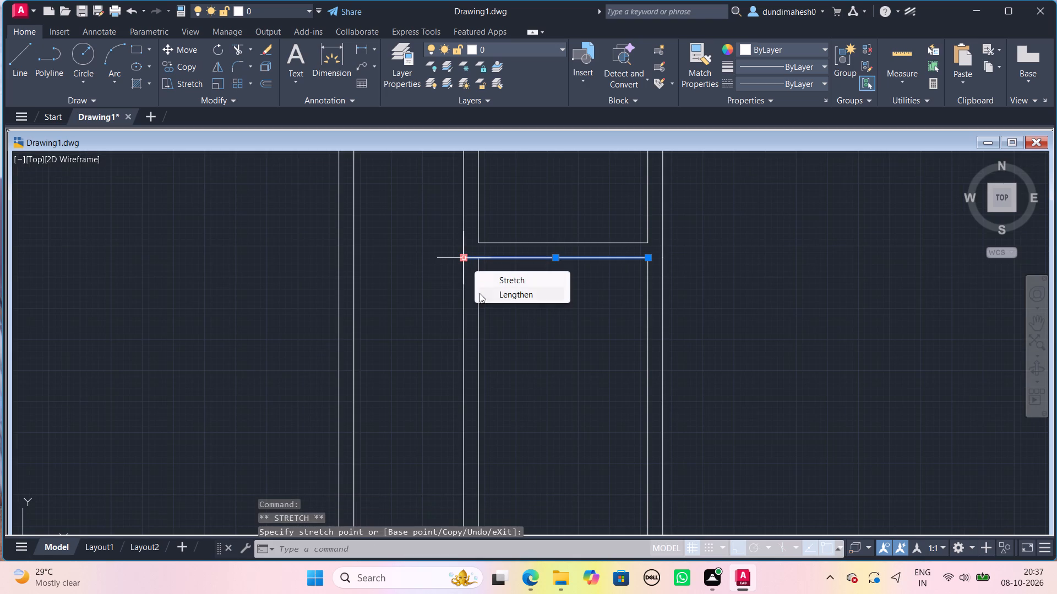
{"action": "key", "text": "Escape"}
{"action": "key", "text": "Escape"}
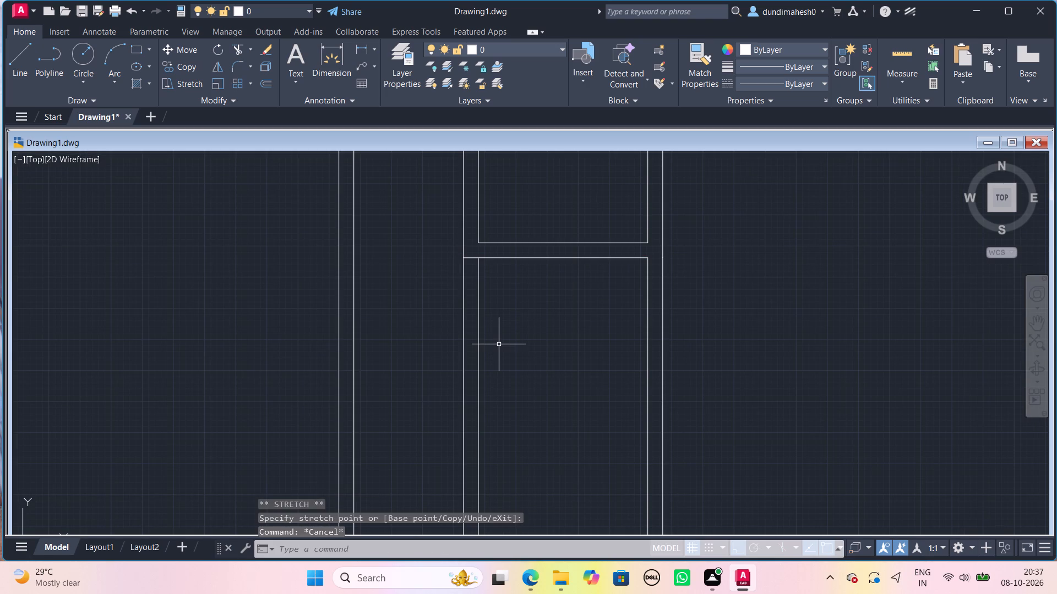
Trim away the inner and outer lines of the house's left wall below the small lower-left room.
{"action": "scroll", "coordinate": [499, 344], "scroll_direction": "down", "scroll_amount": 1}
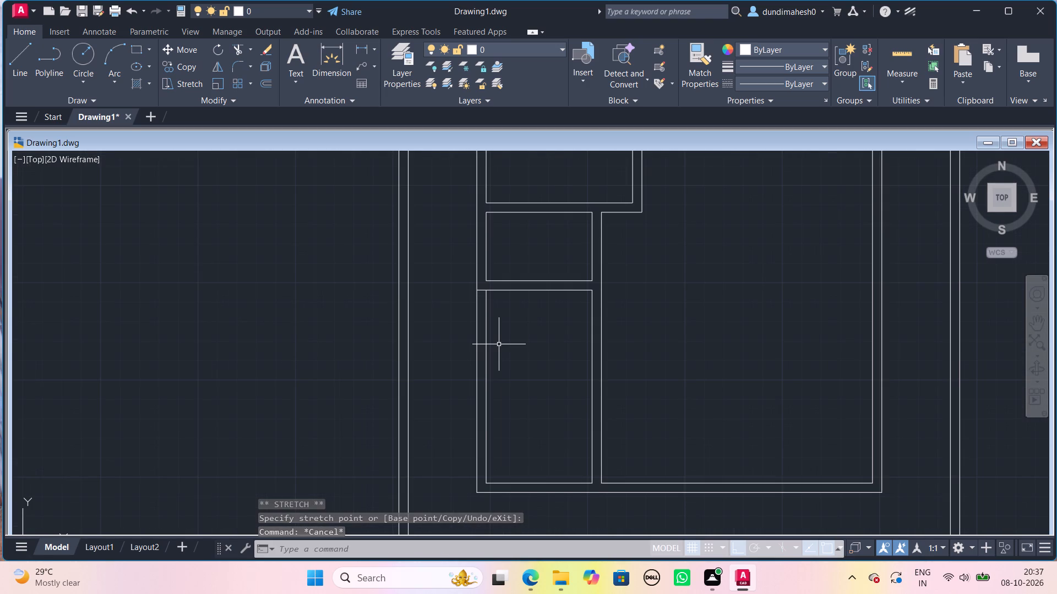
{"action": "scroll", "coordinate": [499, 344], "scroll_direction": "down", "scroll_amount": 1}
{"action": "key", "text": "t"}
{"action": "key", "text": "r"}
{"action": "key", "text": "i"}
{"action": "key", "text": "m"}
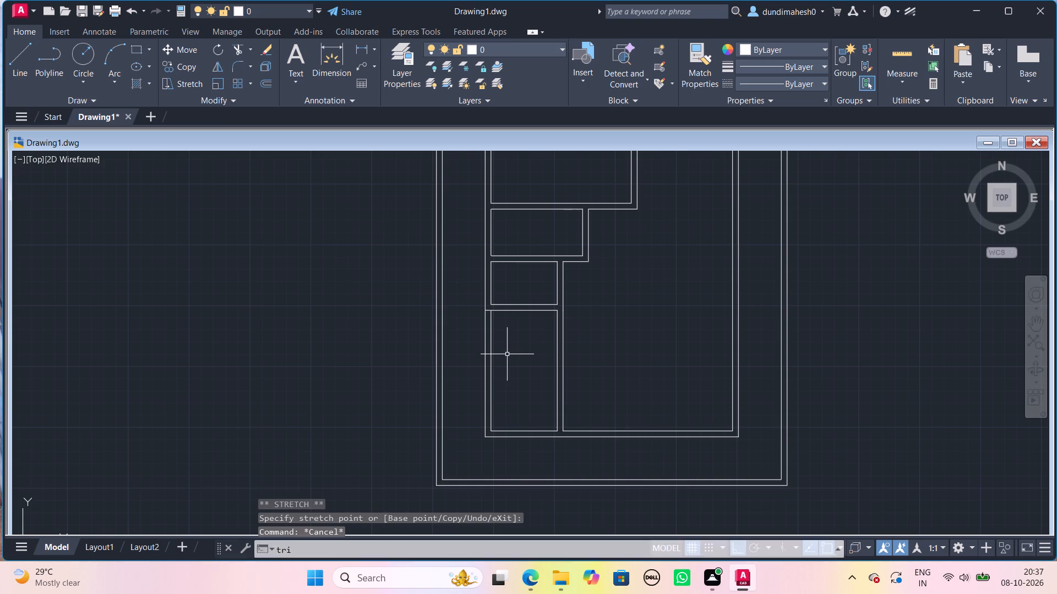
{"action": "key", "text": "Return"}
{"action": "key", "text": "Return"}
{"action": "left_click", "coordinate": [508, 353]}
{"action": "left_click", "coordinate": [505, 353]}
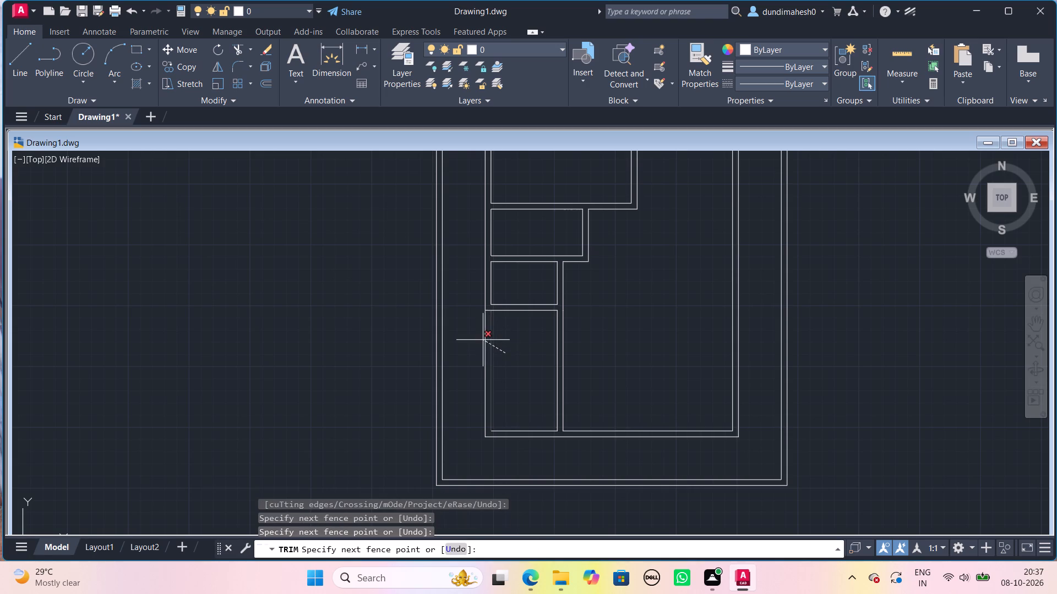
{"action": "left_click", "coordinate": [482, 340]}
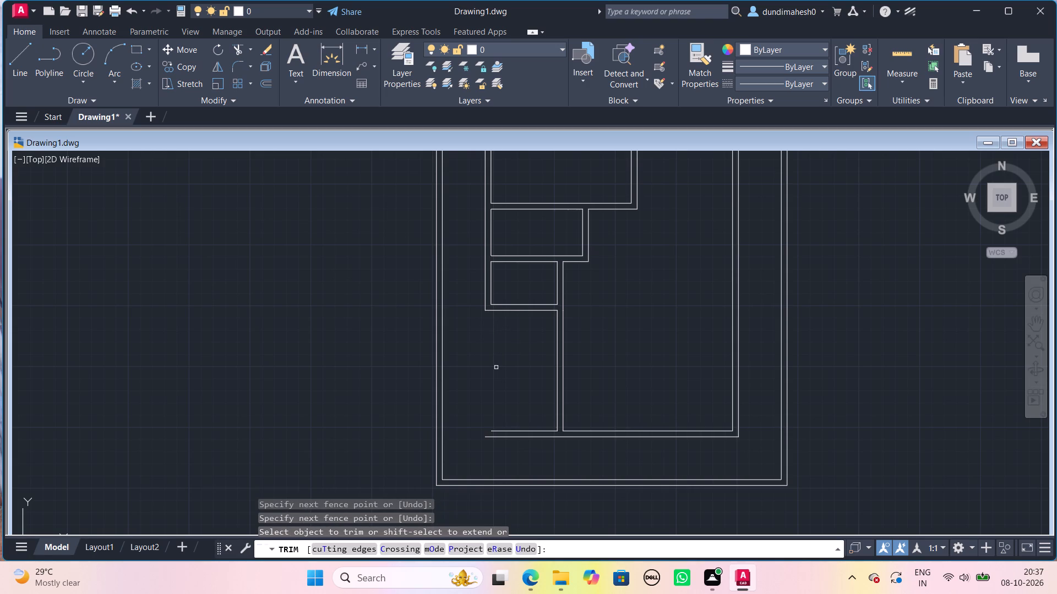
{"action": "key", "text": "Escape"}
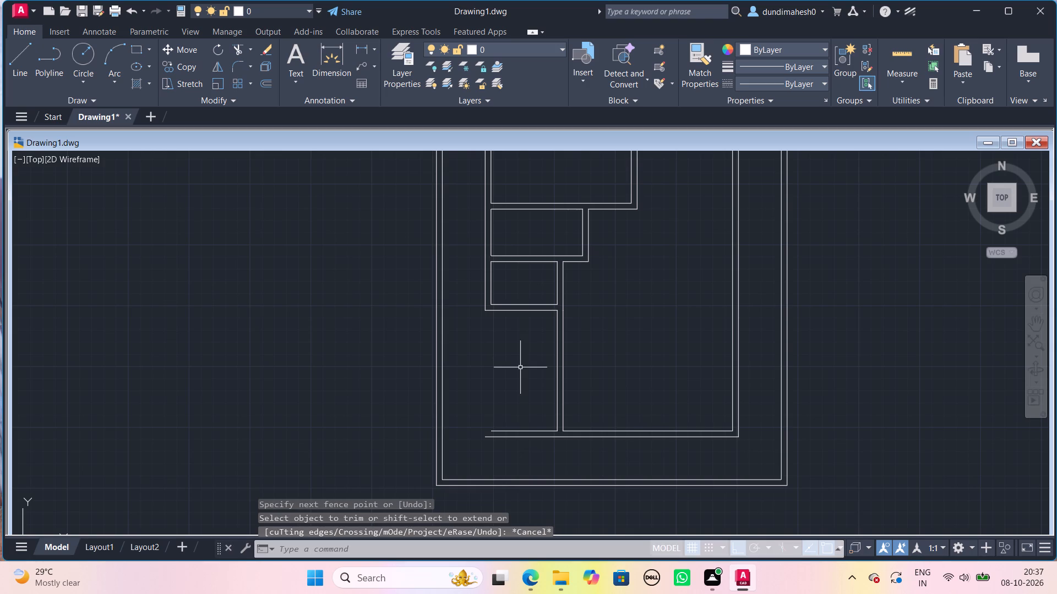
Offset the large right-hand room's lower wall inner line 3' upward and its right wall inner line 3' to the left.
{"action": "scroll", "coordinate": [569, 487], "scroll_direction": "down", "scroll_amount": 1}
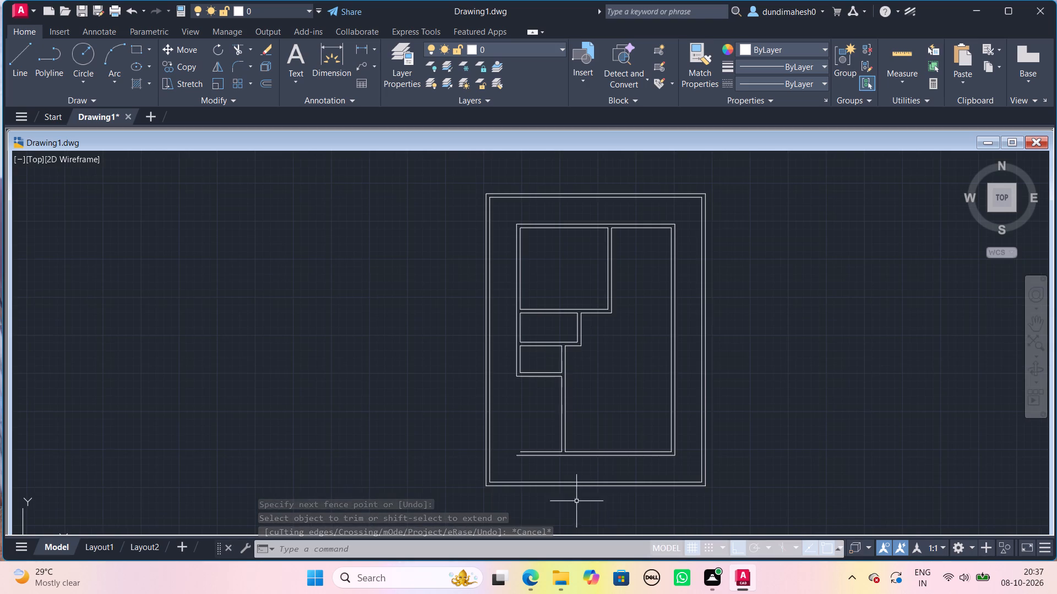
{"action": "scroll", "coordinate": [689, 470], "scroll_direction": "up", "scroll_amount": 1}
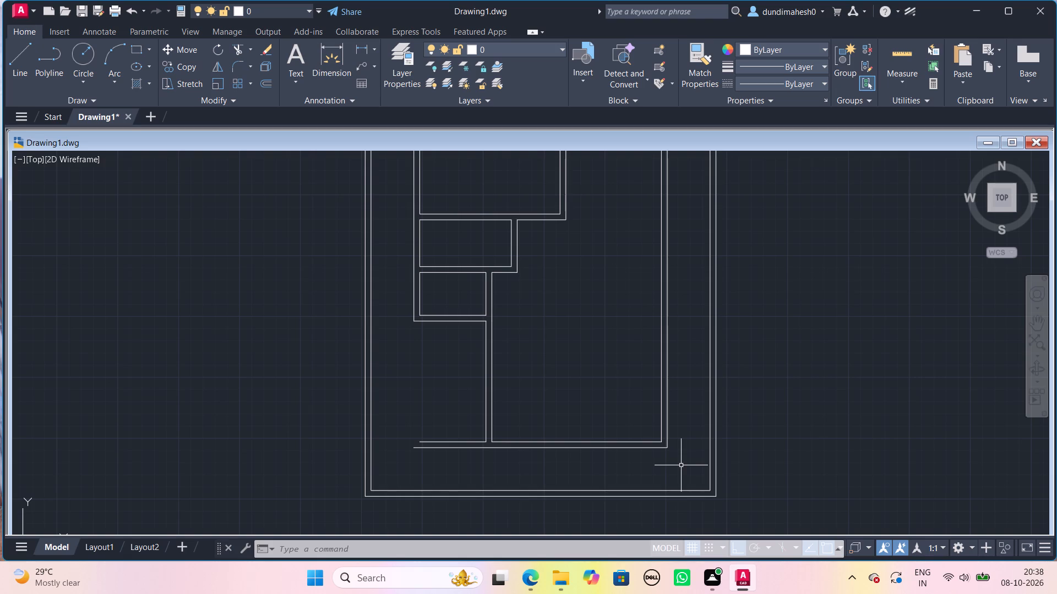
{"action": "scroll", "coordinate": [681, 465], "scroll_direction": "up", "scroll_amount": 1}
{"action": "key", "text": "o"}
{"action": "key", "text": "Return"}
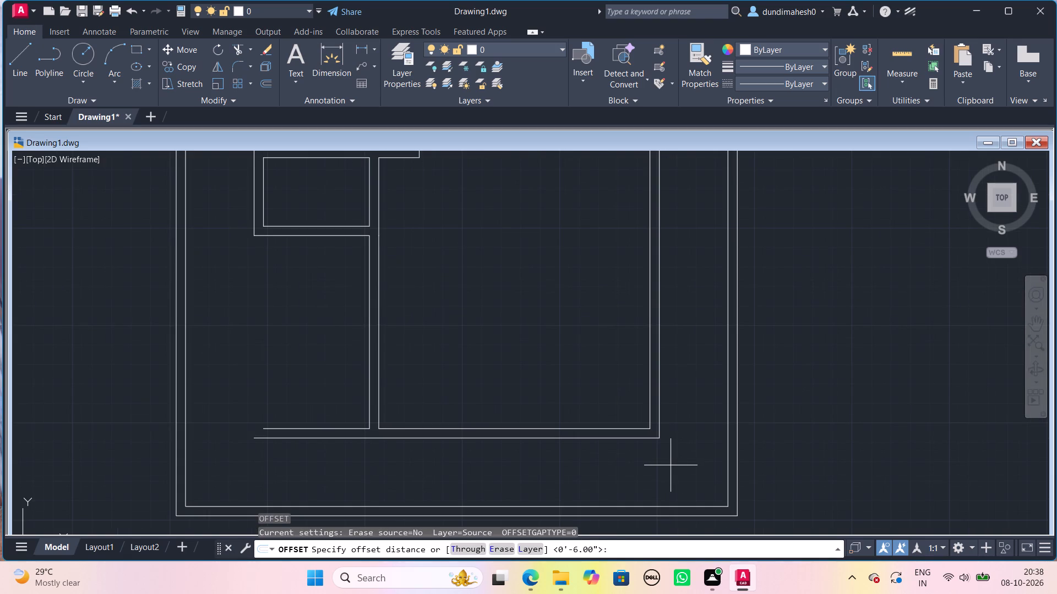
{"action": "type", "text": "3'"}
{"action": "key", "text": "Return"}
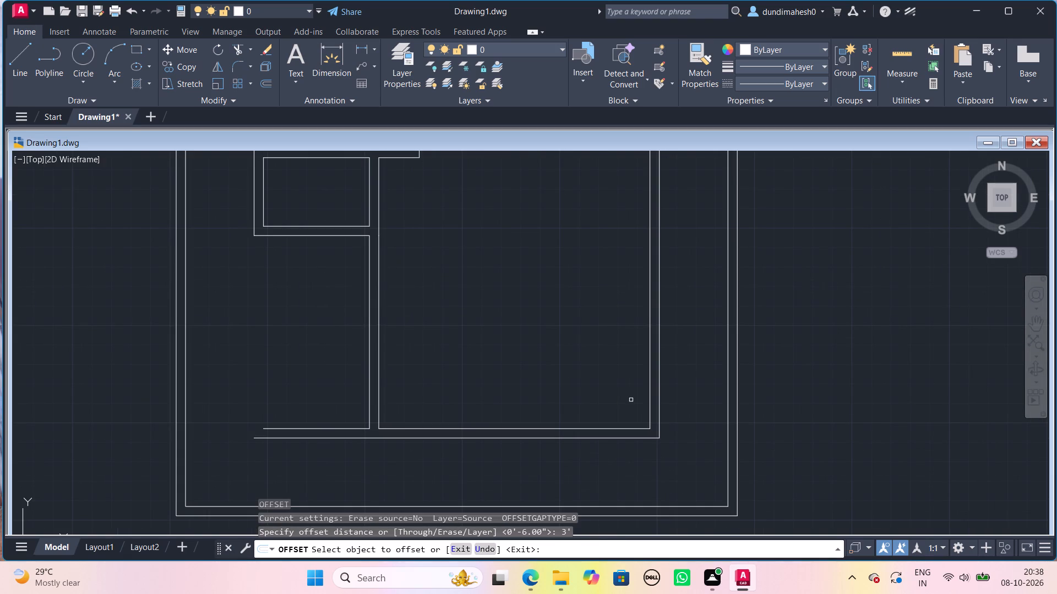
{"action": "left_click", "coordinate": [639, 431]}
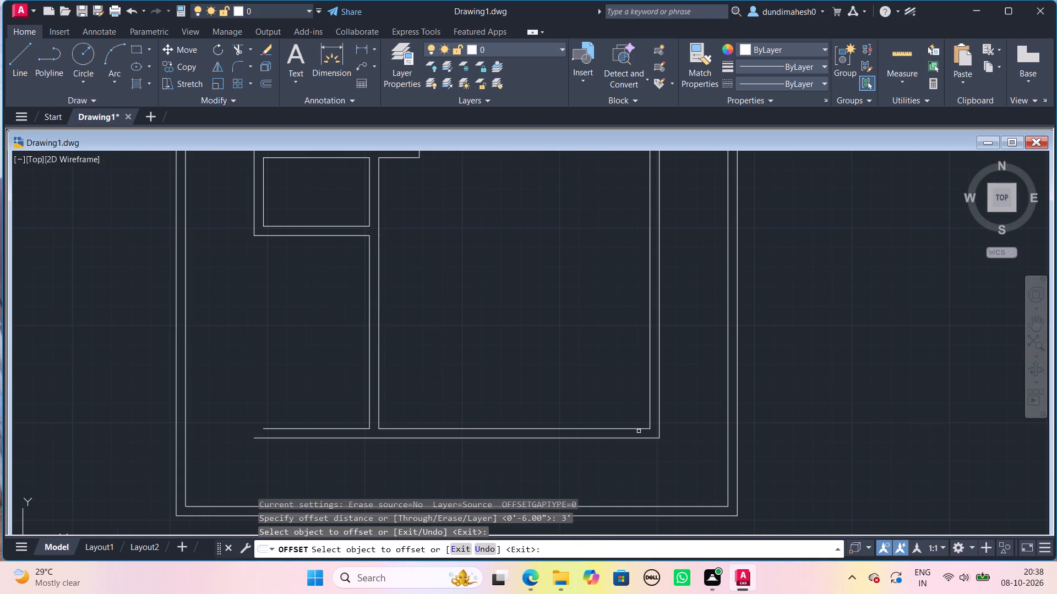
{"action": "left_click", "coordinate": [638, 428]}
{"action": "left_click", "coordinate": [635, 407]}
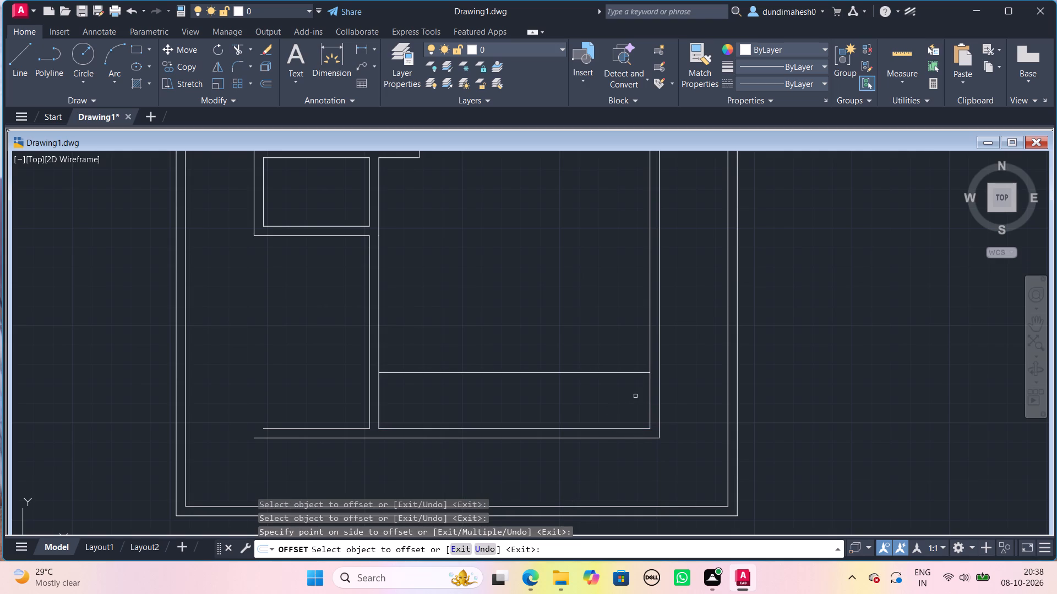
{"action": "left_click", "coordinate": [650, 361]}
{"action": "left_click", "coordinate": [623, 360]}
{"action": "key", "text": "Escape"}
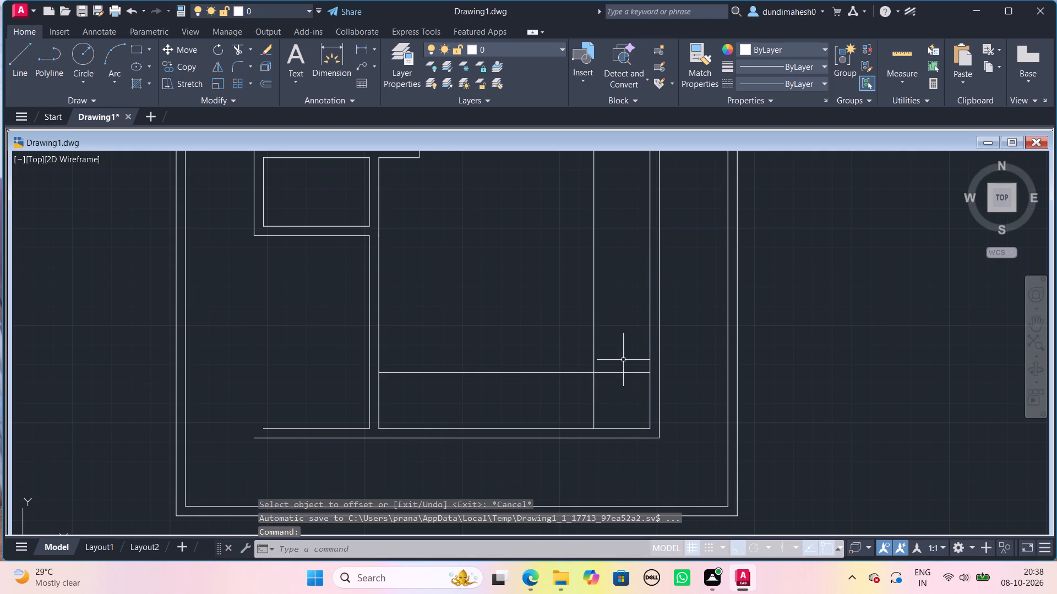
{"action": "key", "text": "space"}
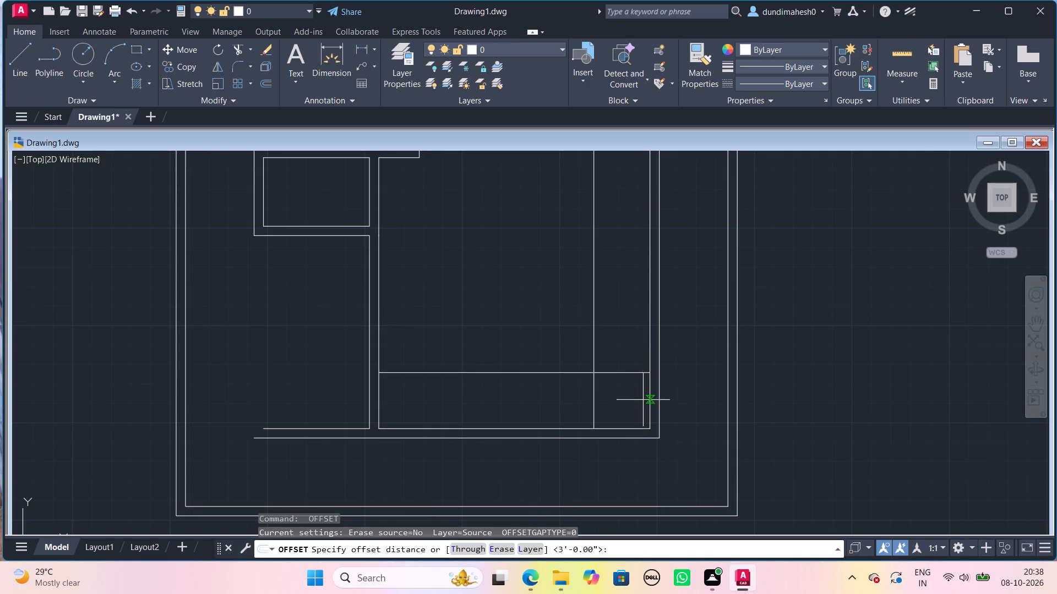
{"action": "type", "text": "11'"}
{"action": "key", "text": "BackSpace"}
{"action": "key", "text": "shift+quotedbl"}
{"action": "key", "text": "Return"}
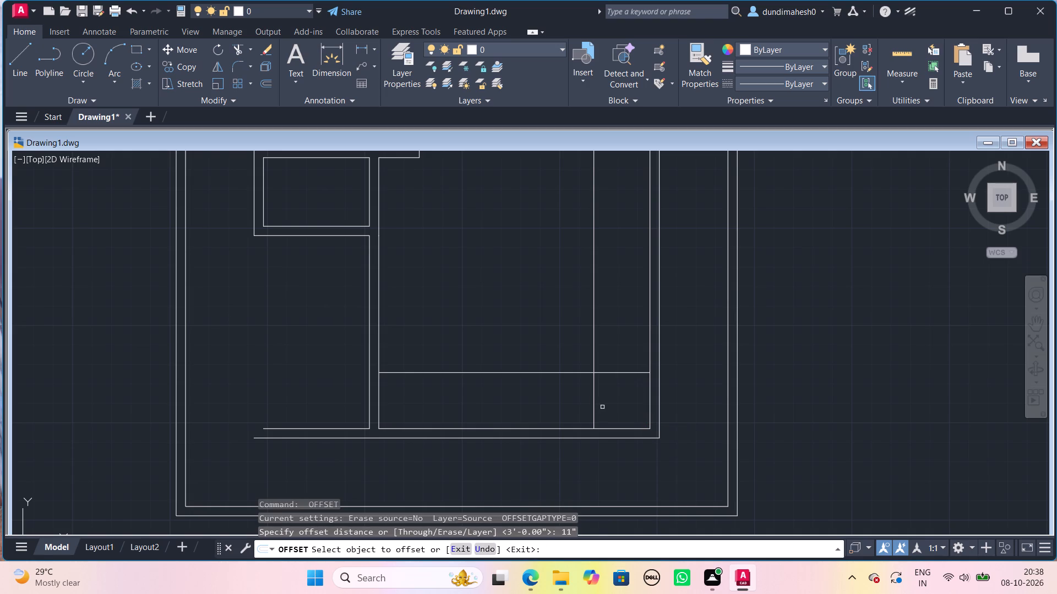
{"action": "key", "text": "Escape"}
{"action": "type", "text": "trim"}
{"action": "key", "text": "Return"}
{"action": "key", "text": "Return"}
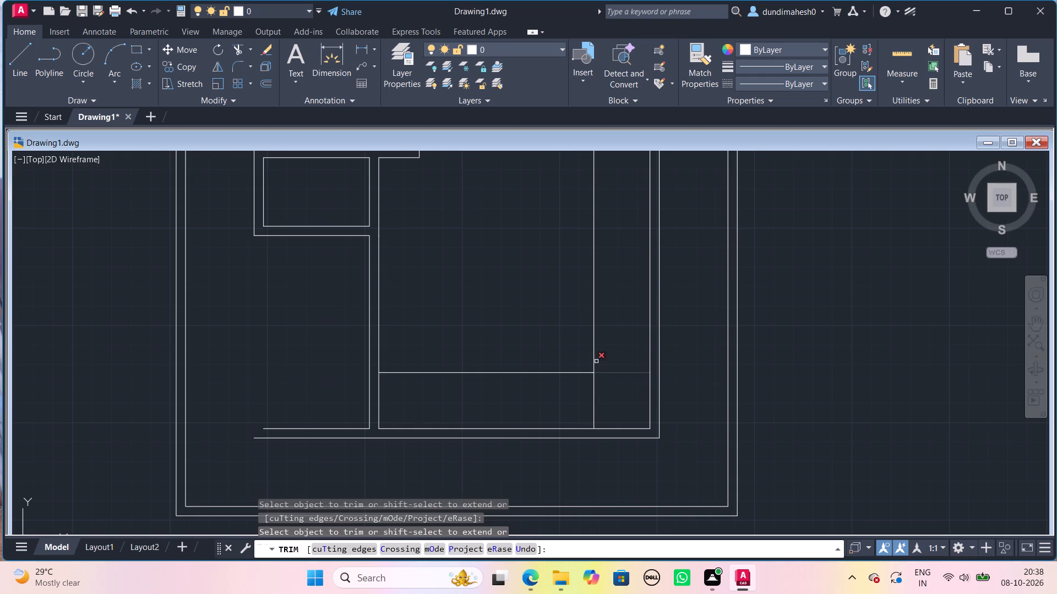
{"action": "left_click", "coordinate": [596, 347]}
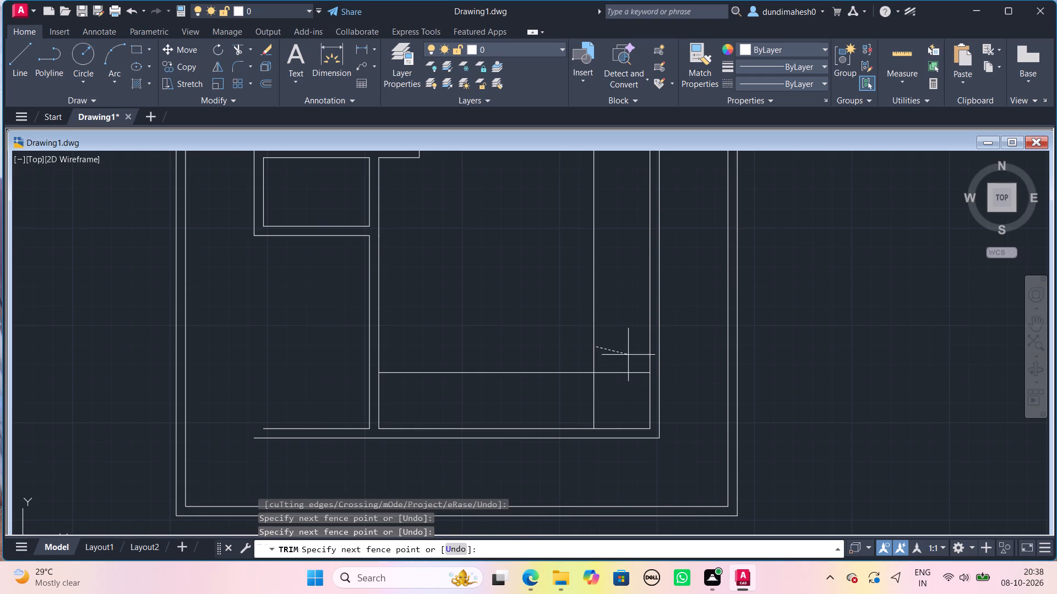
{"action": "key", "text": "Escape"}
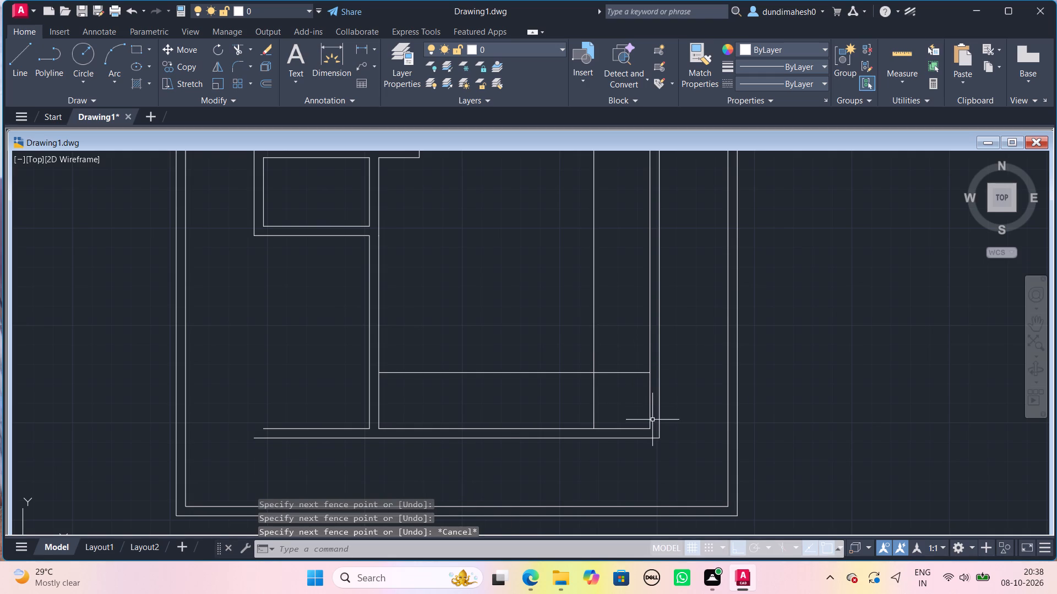
Offset the vertical line 3' inside the right wall by 11" to the left as the first tread line.
{"action": "key", "text": "o"}
{"action": "key", "text": "Return"}
{"action": "key", "text": "3"}
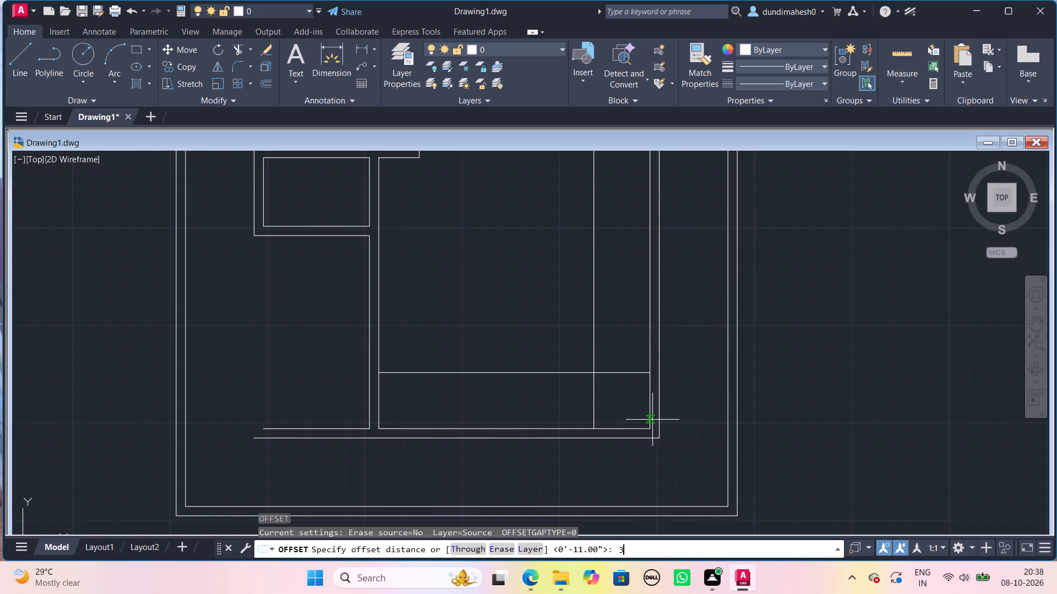
{"action": "key", "text": "BackSpace"}
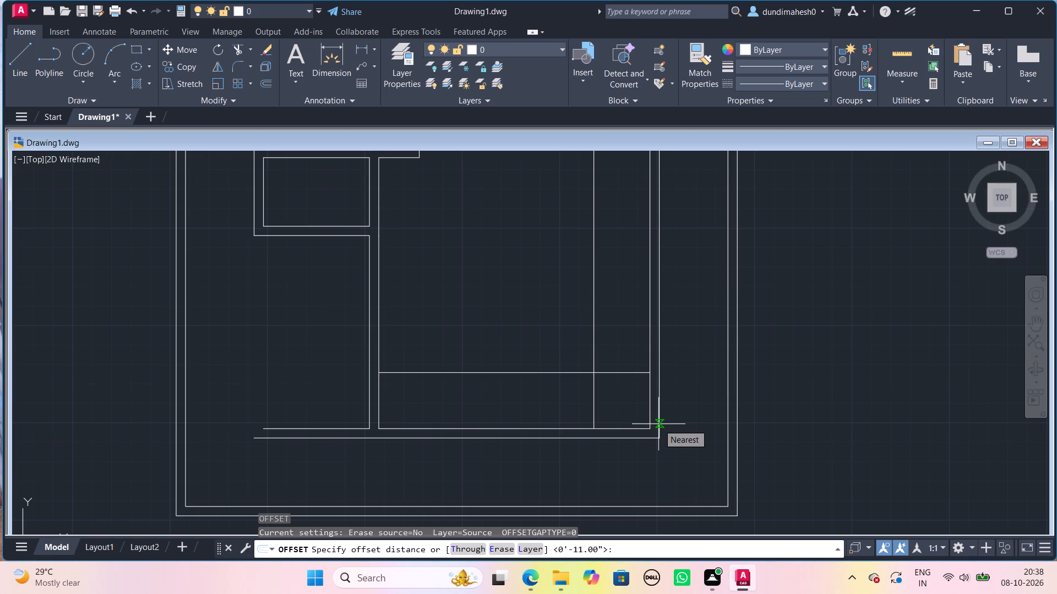
{"action": "type", "text": "11"}
{"action": "key", "text": "shift+quotedbl"}
{"action": "key", "text": "Return"}
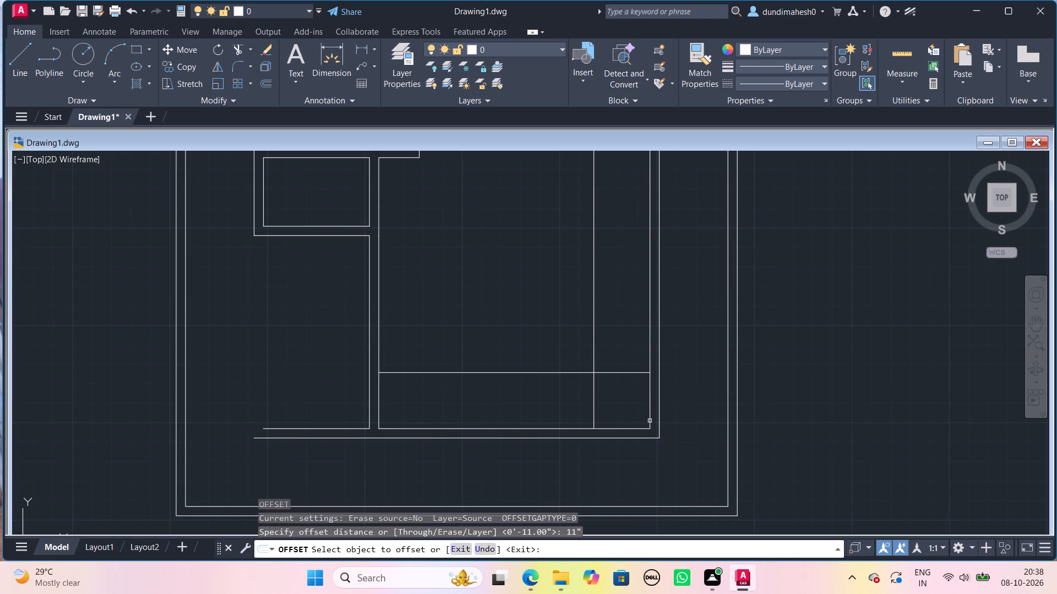
{"action": "left_click", "coordinate": [569, 410]}
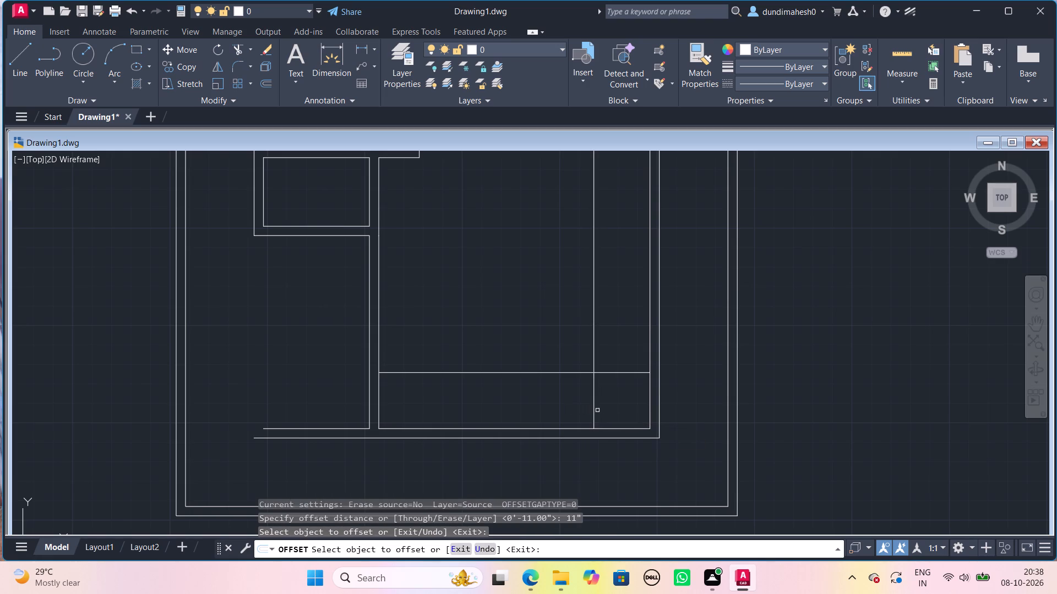
{"action": "left_click", "coordinate": [595, 410]}
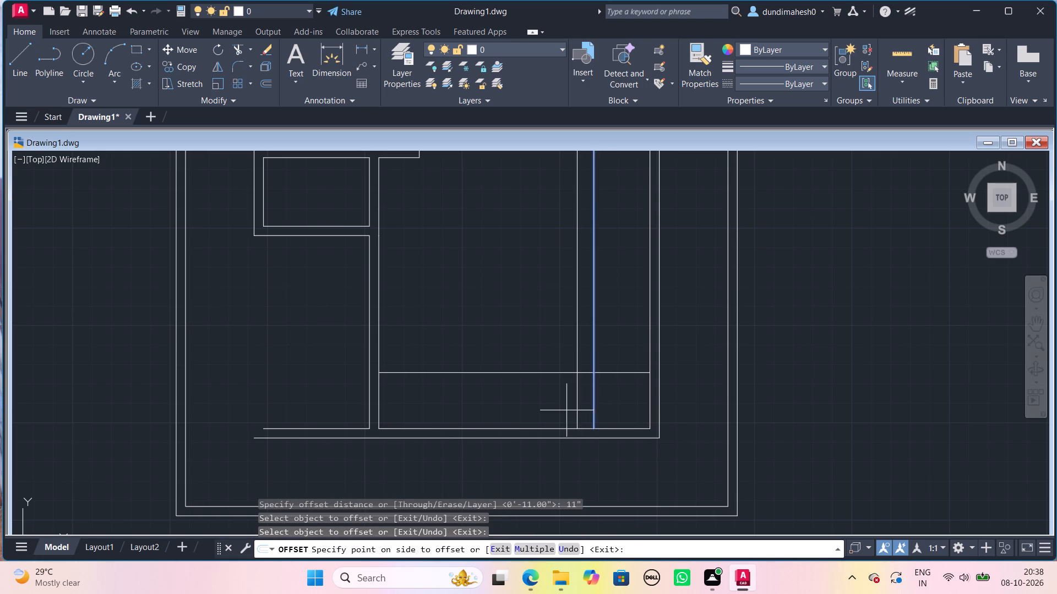
{"action": "left_click", "coordinate": [565, 410]}
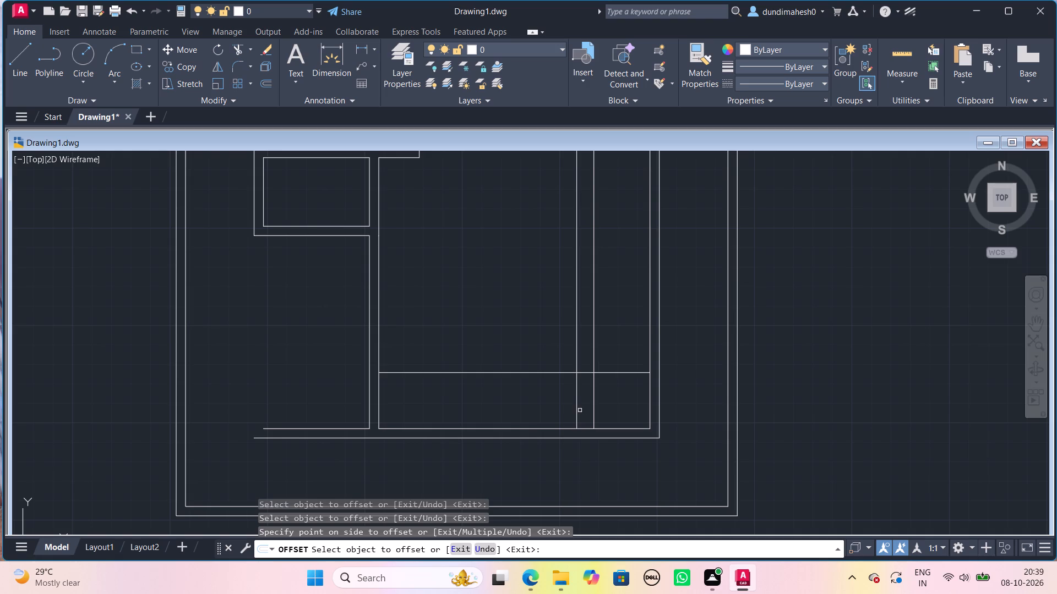
Repeat the 11" offset leftward six more times, each from the newest vertical line.
{"action": "left_click", "coordinate": [575, 410]}
{"action": "left_click", "coordinate": [556, 410]}
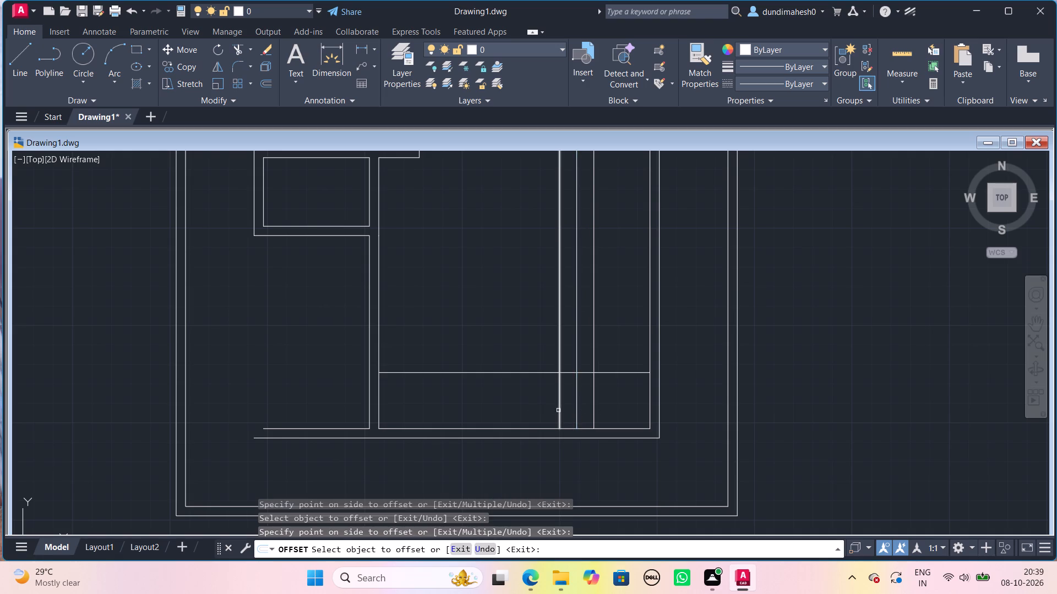
{"action": "left_click", "coordinate": [560, 410]}
{"action": "left_click", "coordinate": [535, 410]}
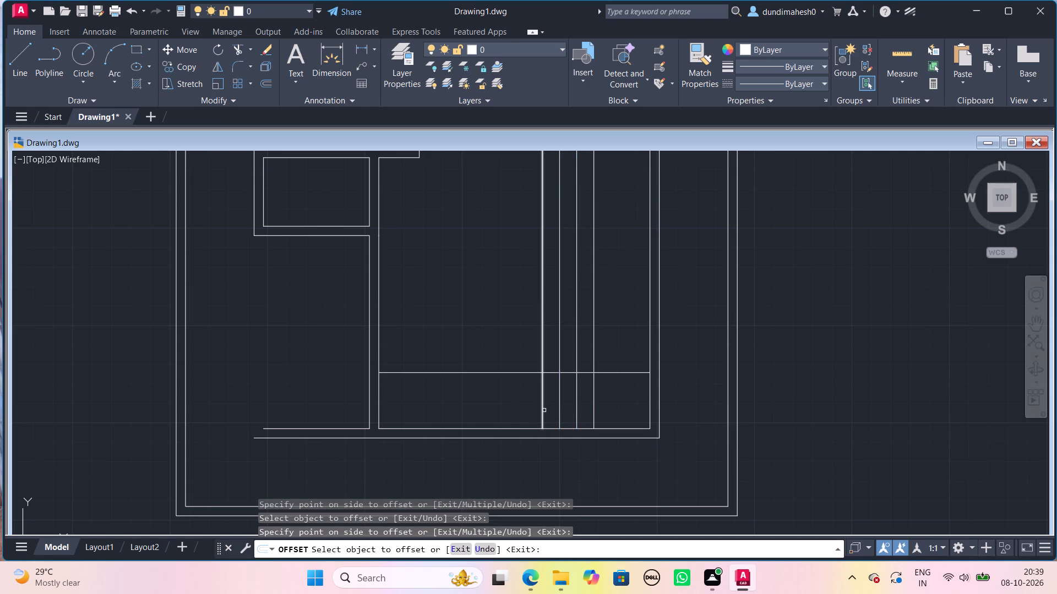
{"action": "left_click", "coordinate": [544, 410]}
{"action": "left_click", "coordinate": [519, 410]}
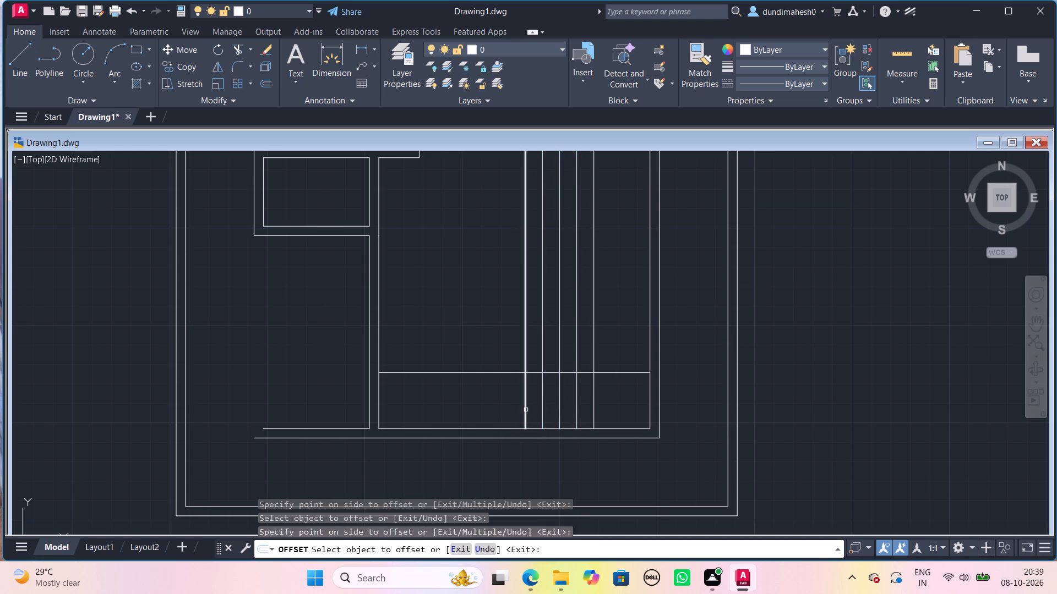
{"action": "left_click", "coordinate": [526, 410]}
{"action": "left_click", "coordinate": [504, 410]}
{"action": "left_click", "coordinate": [508, 410]}
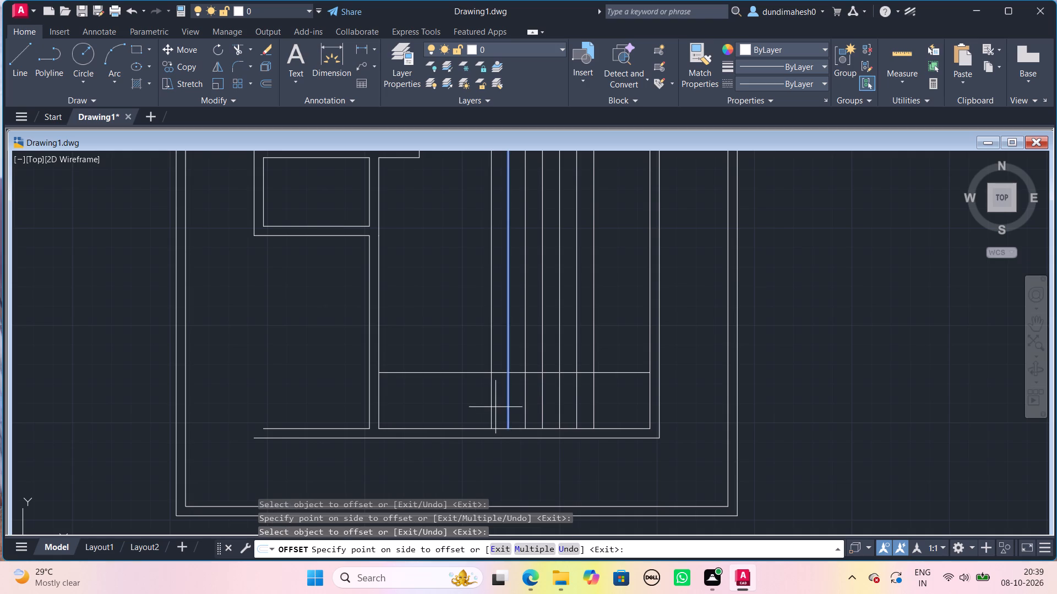
{"action": "left_click", "coordinate": [493, 406]}
{"action": "left_click", "coordinate": [490, 406]}
{"action": "left_click", "coordinate": [466, 403]}
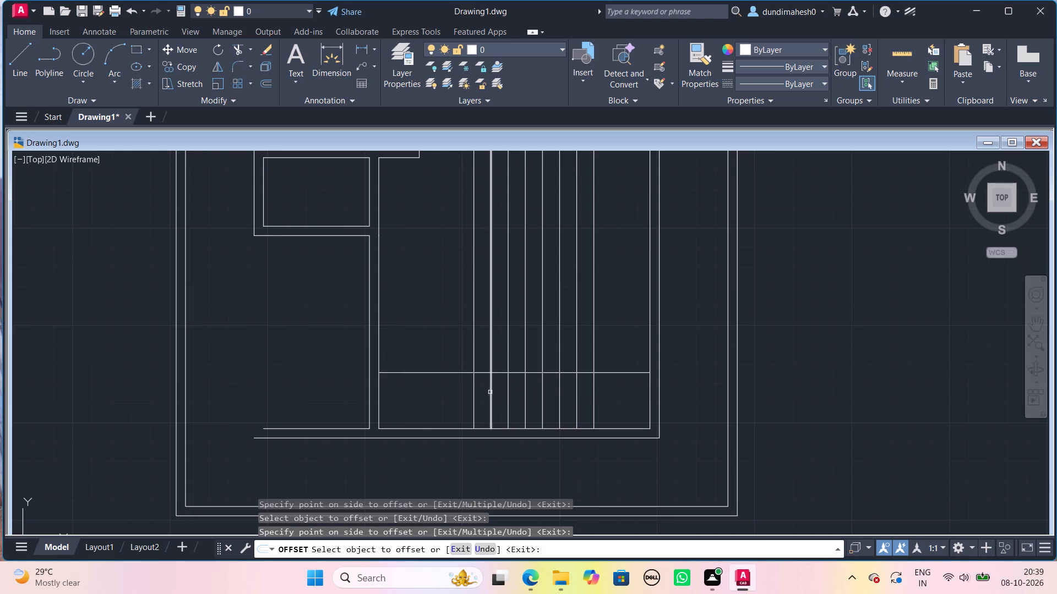
{"action": "key", "text": "Escape"}
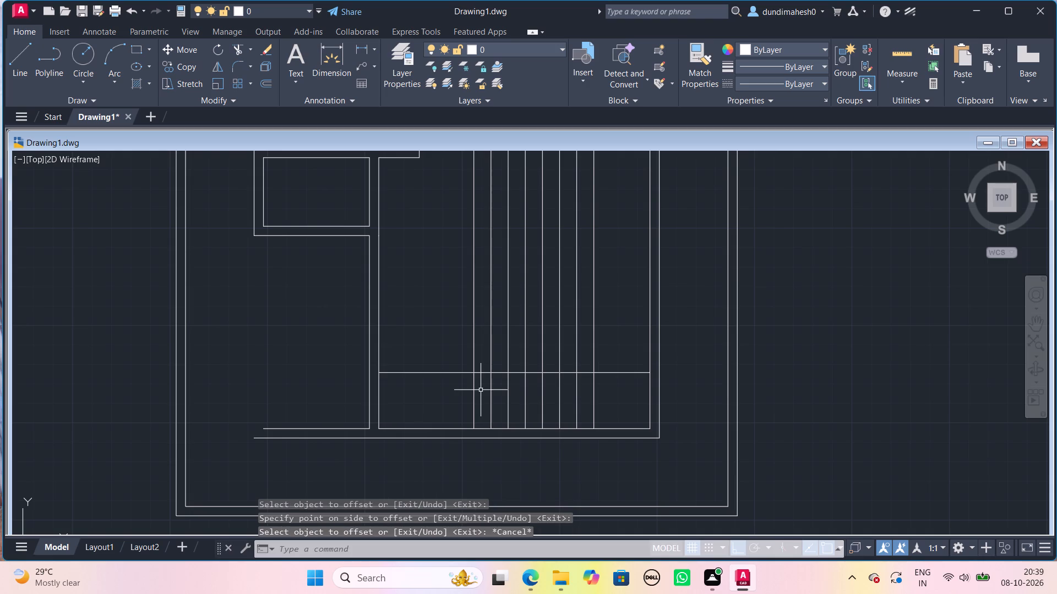
Delete the leftmost vertical tread line in the large right-hand room.
{"action": "left_click", "coordinate": [474, 387]}
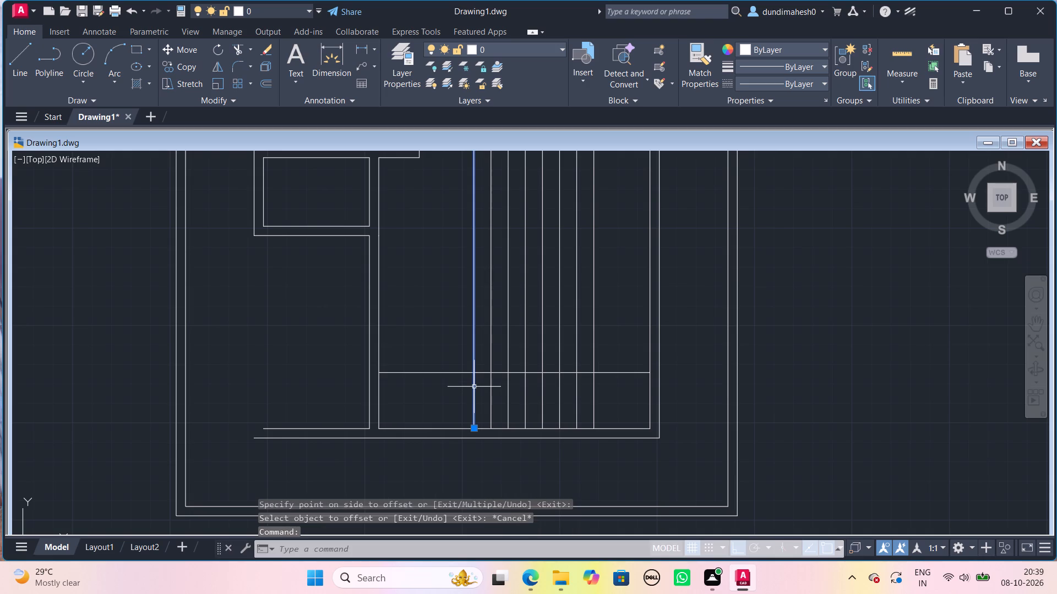
{"action": "key", "text": "Delete"}
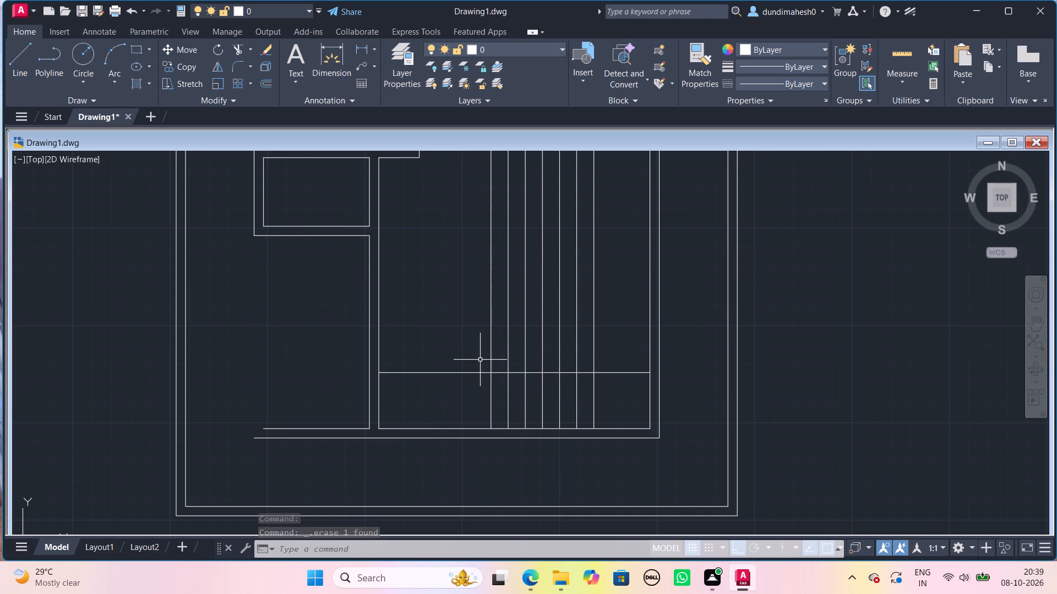
Trim the six tread lines above the horizontal stair line, and trim that stair line beyond the leftmost tread.
{"action": "type", "text": "trim"}
{"action": "key", "text": "Return"}
{"action": "key", "text": "Return"}
{"action": "left_click", "coordinate": [482, 351]}
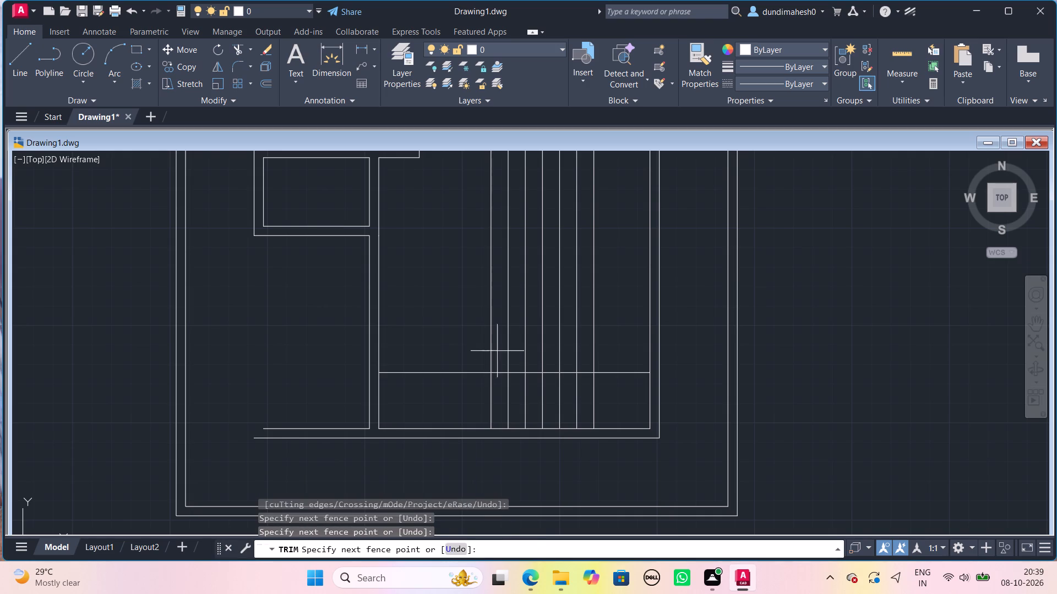
{"action": "left_click", "coordinate": [577, 350]}
{"action": "scroll", "coordinate": [578, 349], "scroll_direction": "down", "scroll_amount": 2}
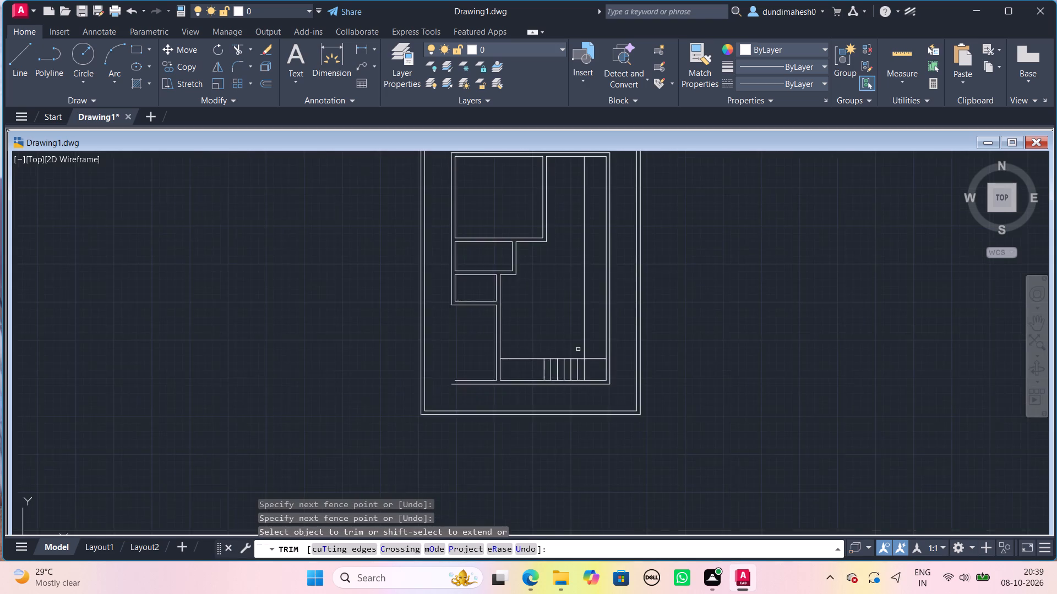
{"action": "scroll", "coordinate": [578, 349], "scroll_direction": "up", "scroll_amount": 2}
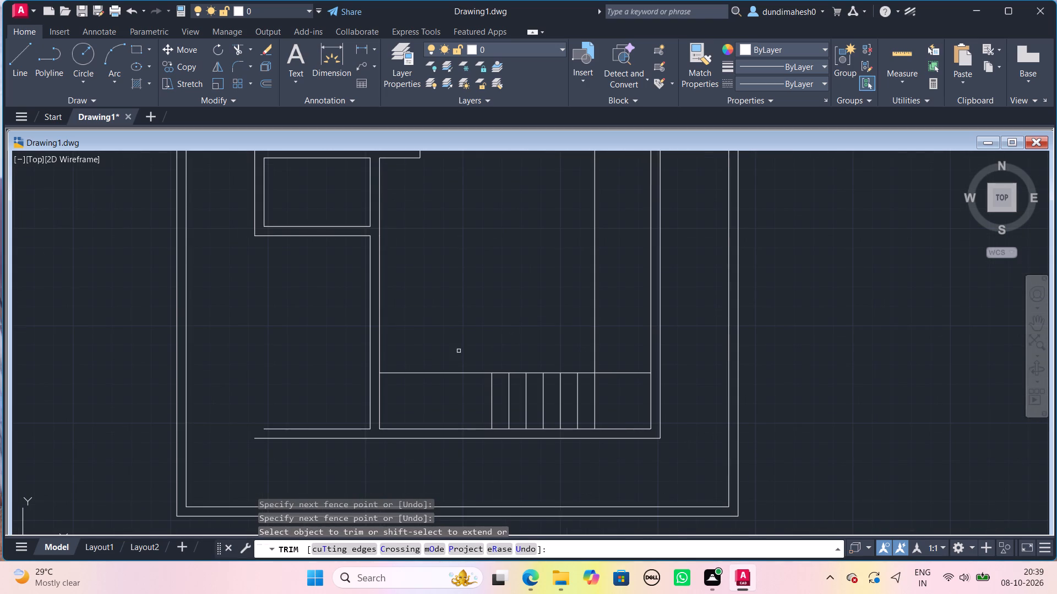
{"action": "left_click", "coordinate": [459, 354]}
{"action": "left_click", "coordinate": [472, 397]}
{"action": "key", "text": "Escape"}
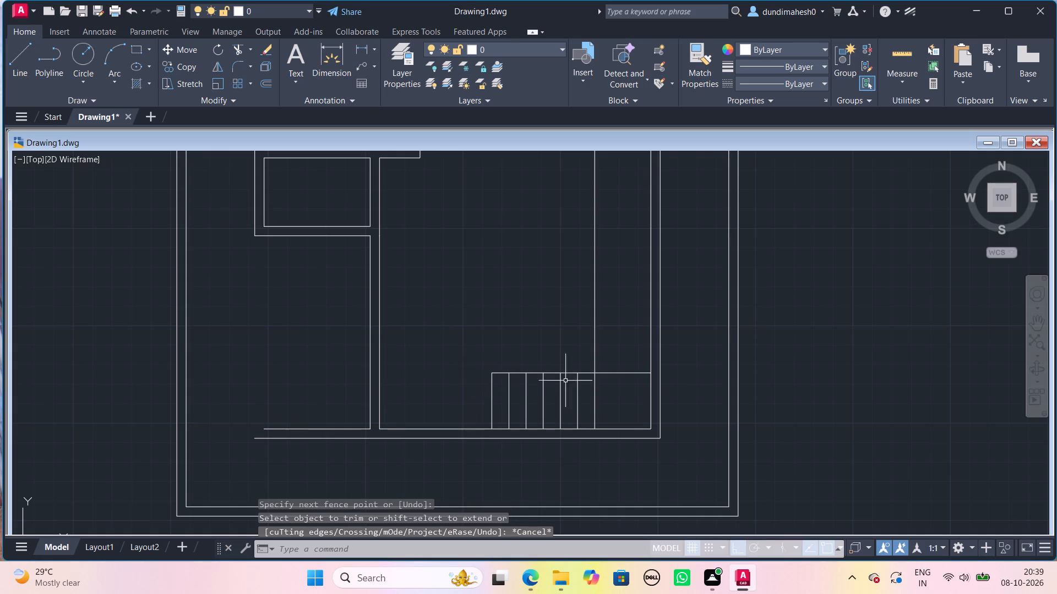
Offset the horizontal stair line 11" upward as the first tread line of the flight along the right wall.
{"action": "key", "text": "o"}
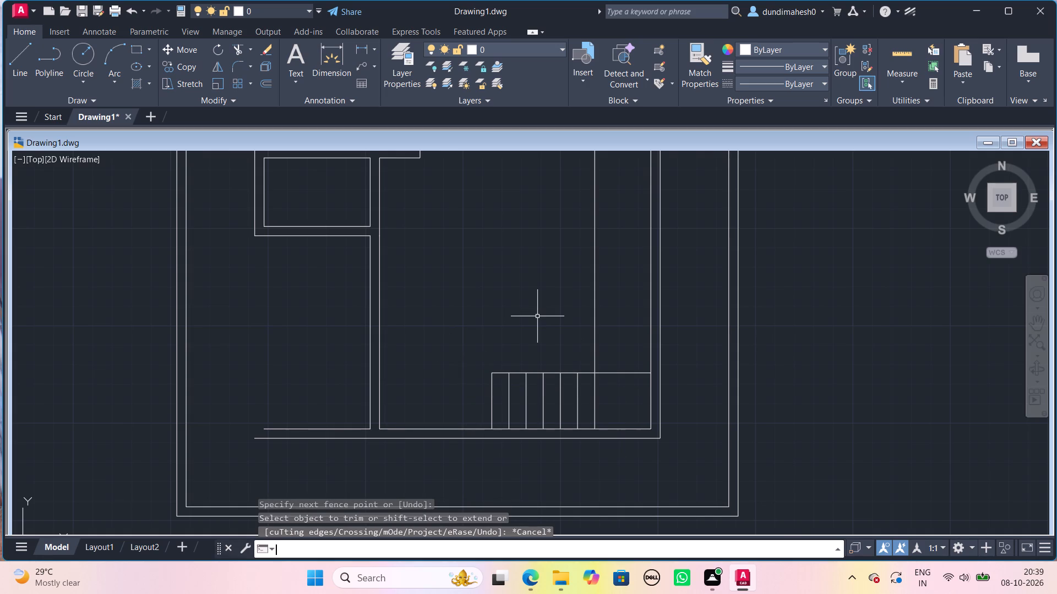
{"action": "key", "text": "Return"}
{"action": "key", "text": "1"}
{"action": "key", "text": "1"}
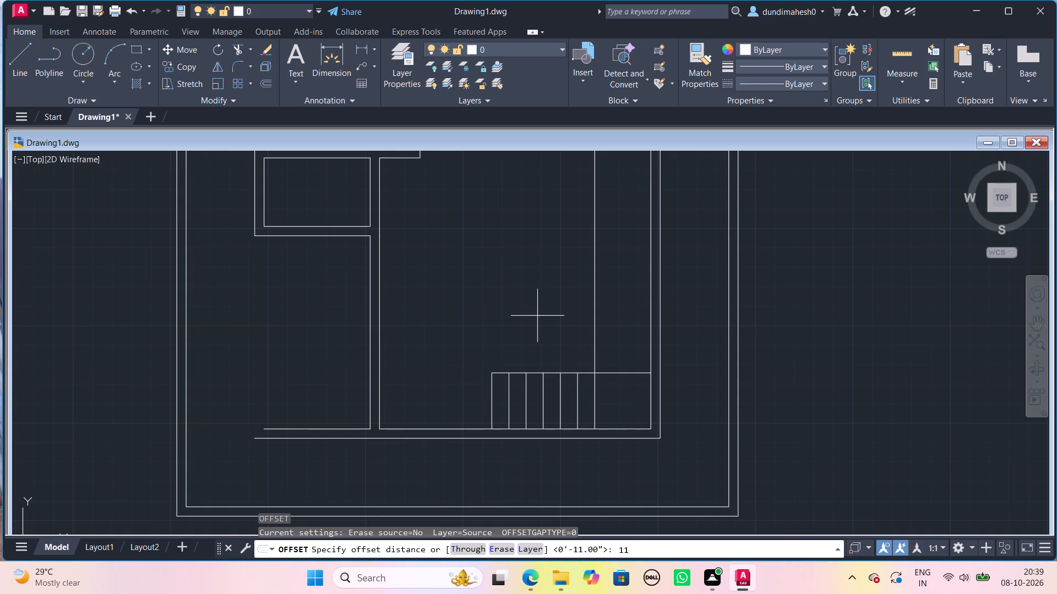
{"action": "key", "text": "shift+quotedbl"}
{"action": "key", "text": "Return"}
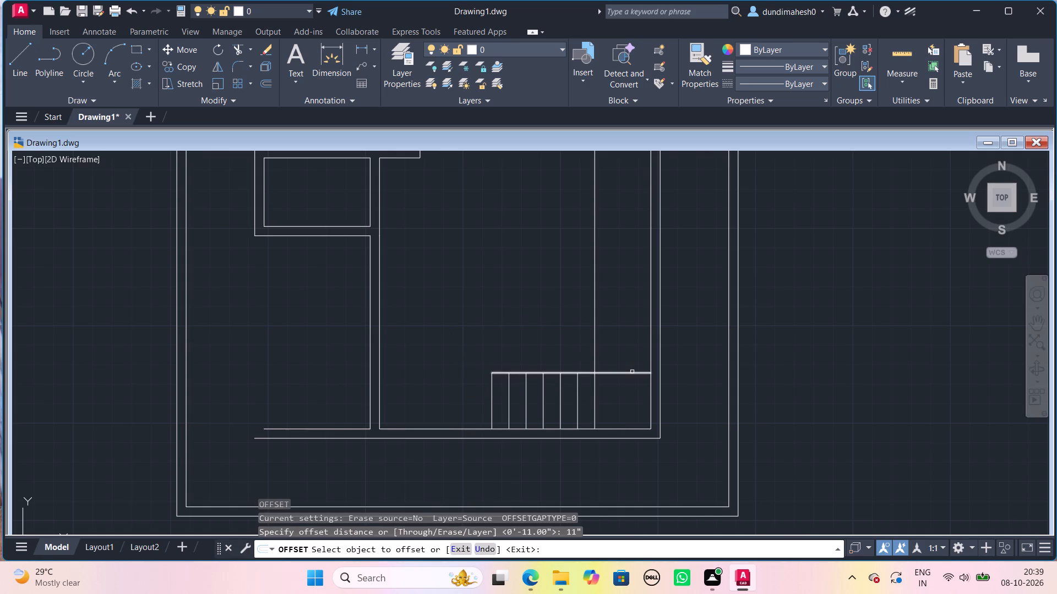
{"action": "left_click", "coordinate": [632, 372]}
{"action": "left_click", "coordinate": [623, 331]}
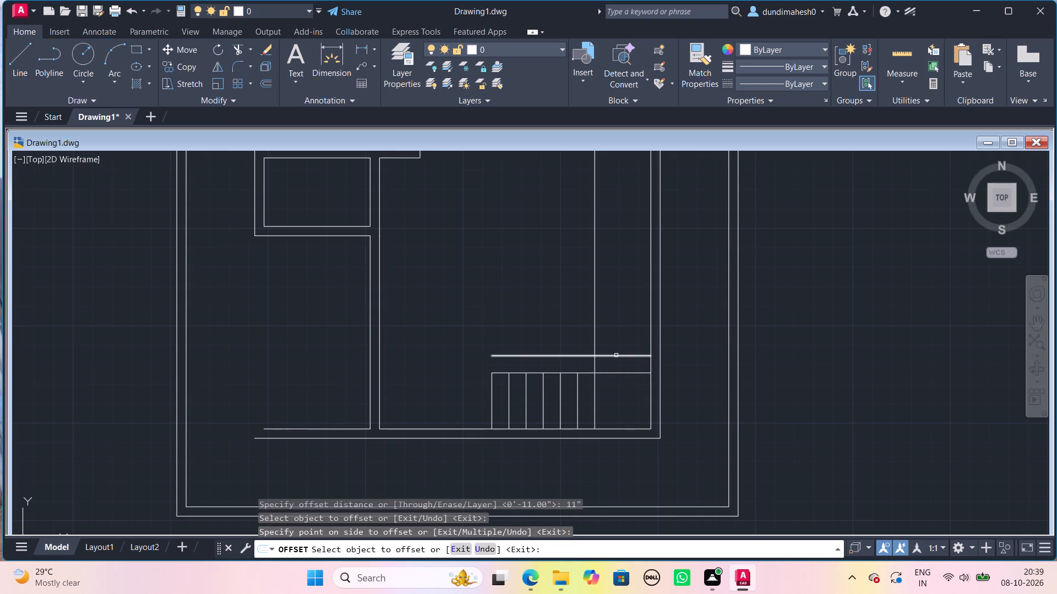
Repeat the 11" offset upward six more times, each from the newest horizontal tread line.
{"action": "left_click", "coordinate": [616, 355]}
{"action": "left_click", "coordinate": [615, 328]}
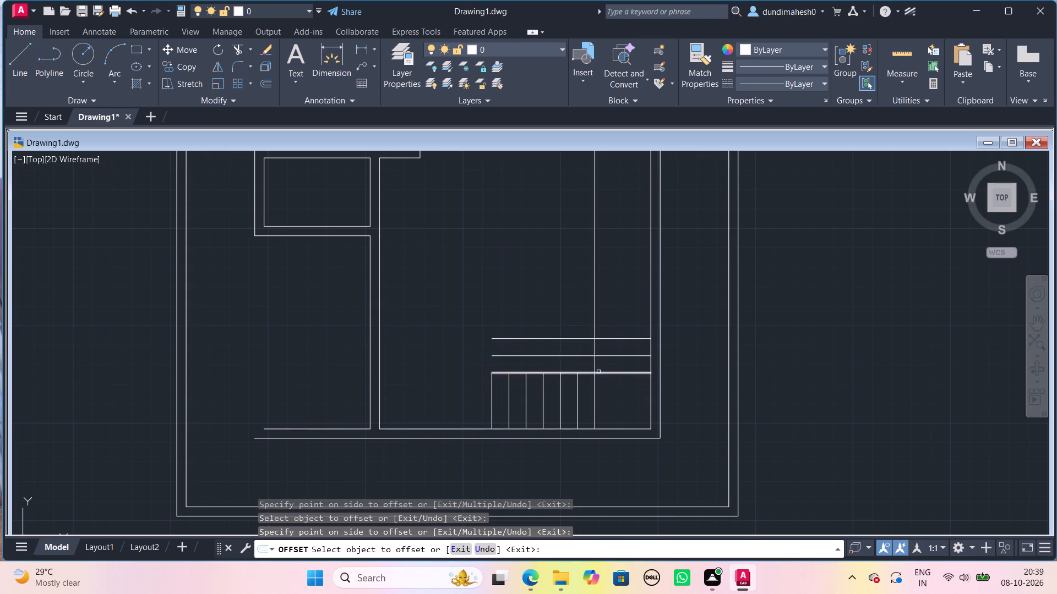
{"action": "left_click", "coordinate": [636, 339]}
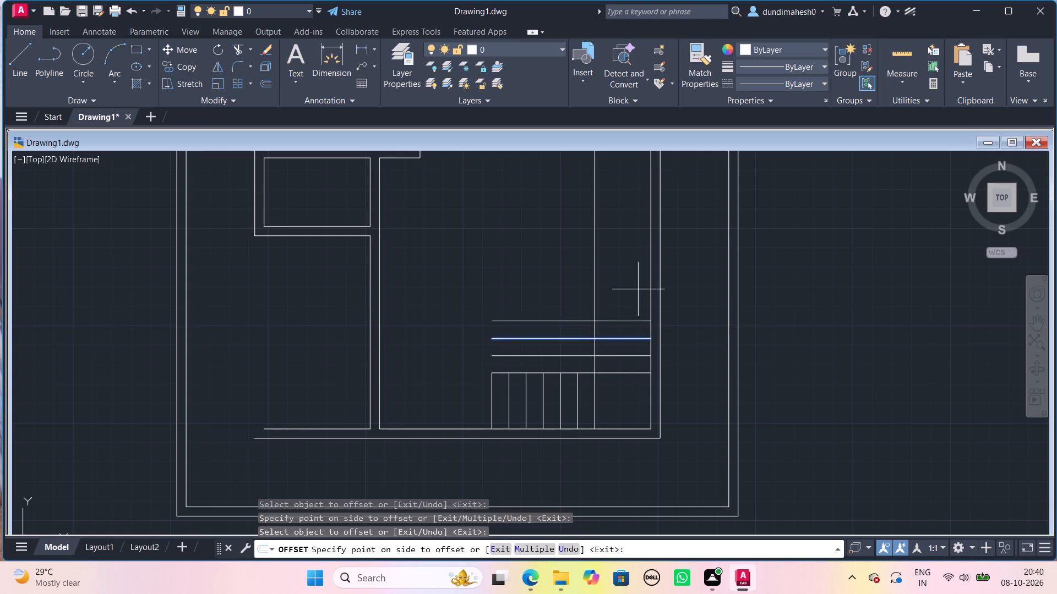
{"action": "left_click", "coordinate": [638, 289]}
{"action": "left_click", "coordinate": [634, 322]}
{"action": "left_click", "coordinate": [634, 267]}
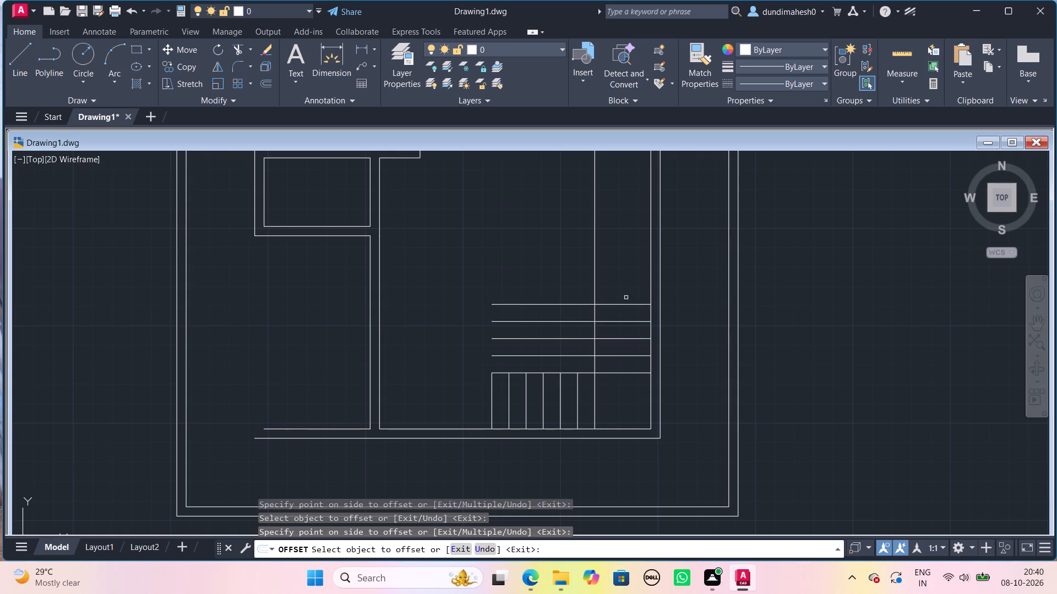
{"action": "left_click", "coordinate": [626, 306]}
{"action": "left_click", "coordinate": [628, 274]}
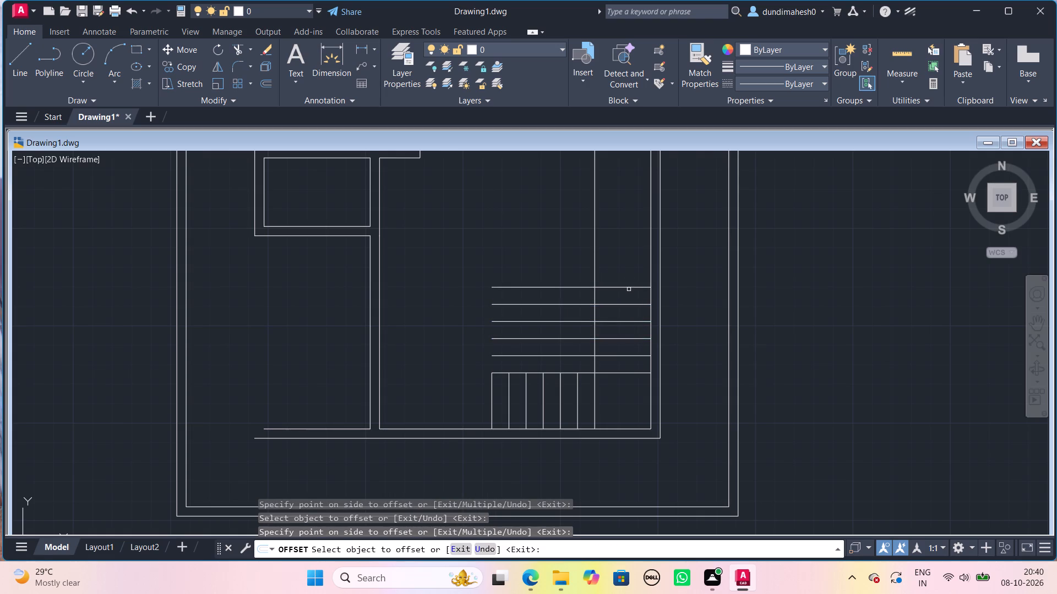
{"action": "left_click", "coordinate": [629, 289]}
{"action": "left_click", "coordinate": [631, 286]}
{"action": "left_click", "coordinate": [631, 271]}
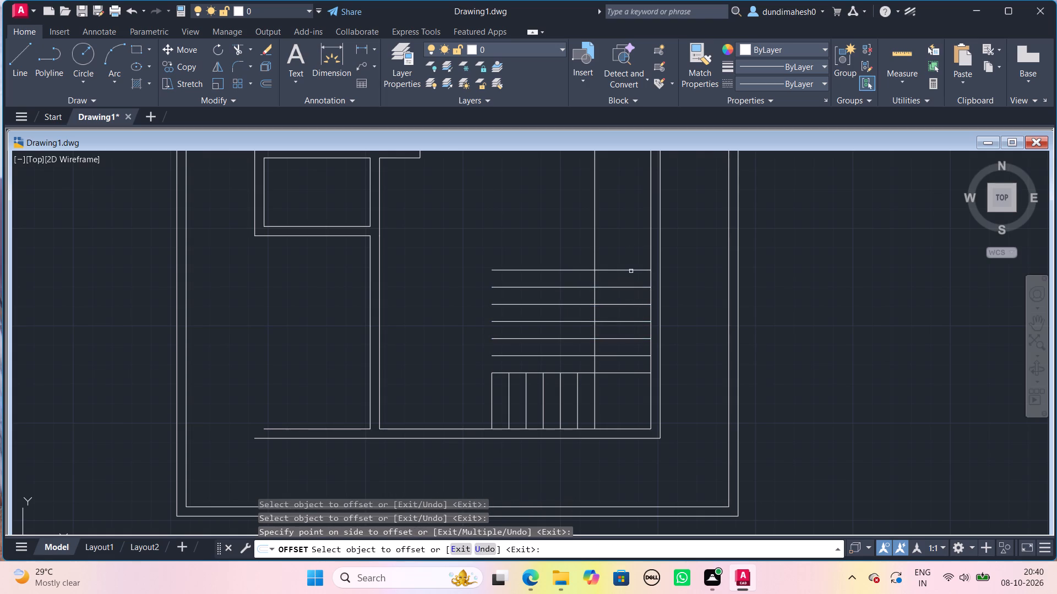
{"action": "left_click", "coordinate": [631, 271]}
{"action": "left_click", "coordinate": [633, 254]}
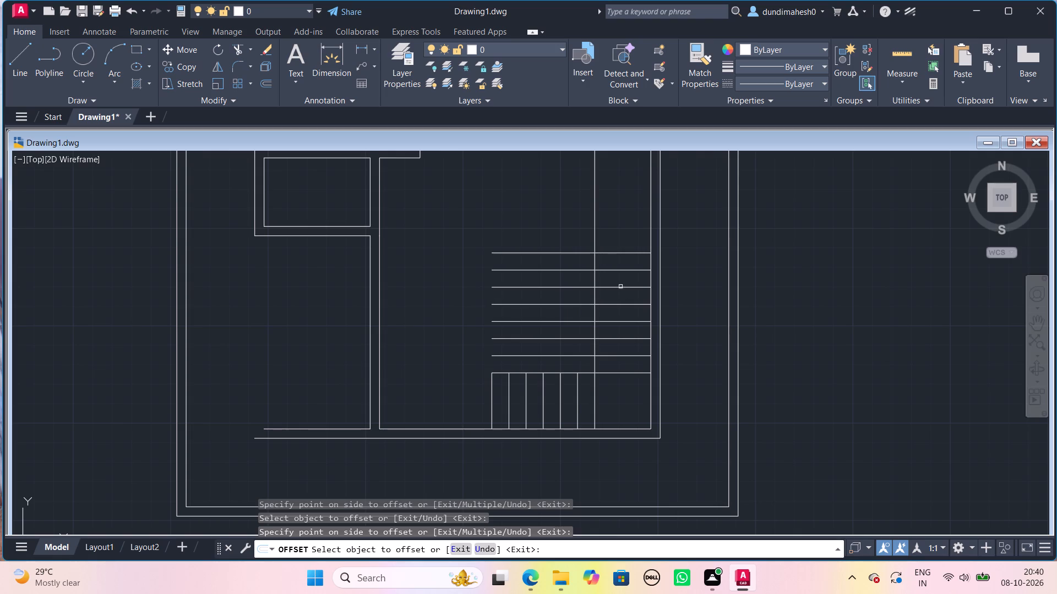
{"action": "key", "text": "space"}
Trim the horizontal tread lines left of the vertical stair line, and trim that vertical line above the top tread.
{"action": "type", "text": "trim"}
{"action": "key", "text": "Return"}
{"action": "key", "text": "Return"}
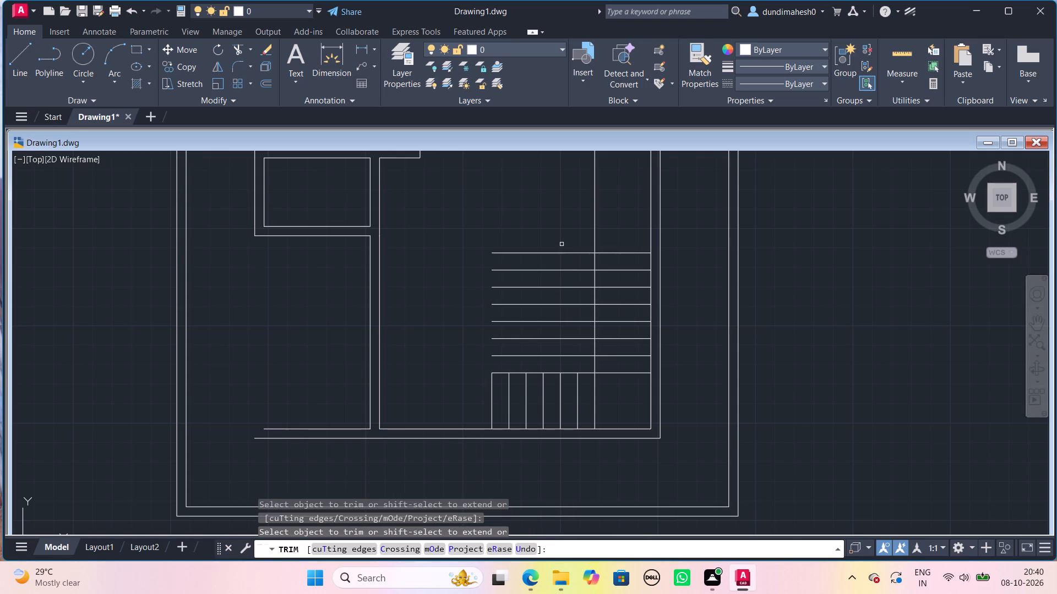
{"action": "left_click", "coordinate": [561, 243]}
{"action": "left_click", "coordinate": [556, 363]}
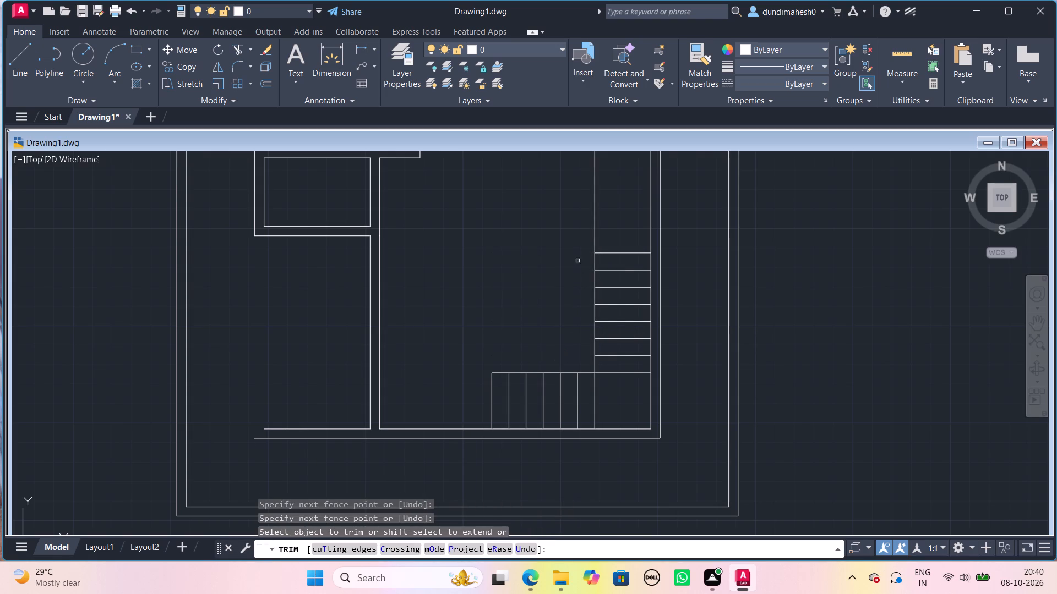
{"action": "left_click", "coordinate": [575, 228]}
{"action": "left_click", "coordinate": [604, 228]}
{"action": "scroll", "coordinate": [604, 228], "scroll_direction": "down", "scroll_amount": 1}
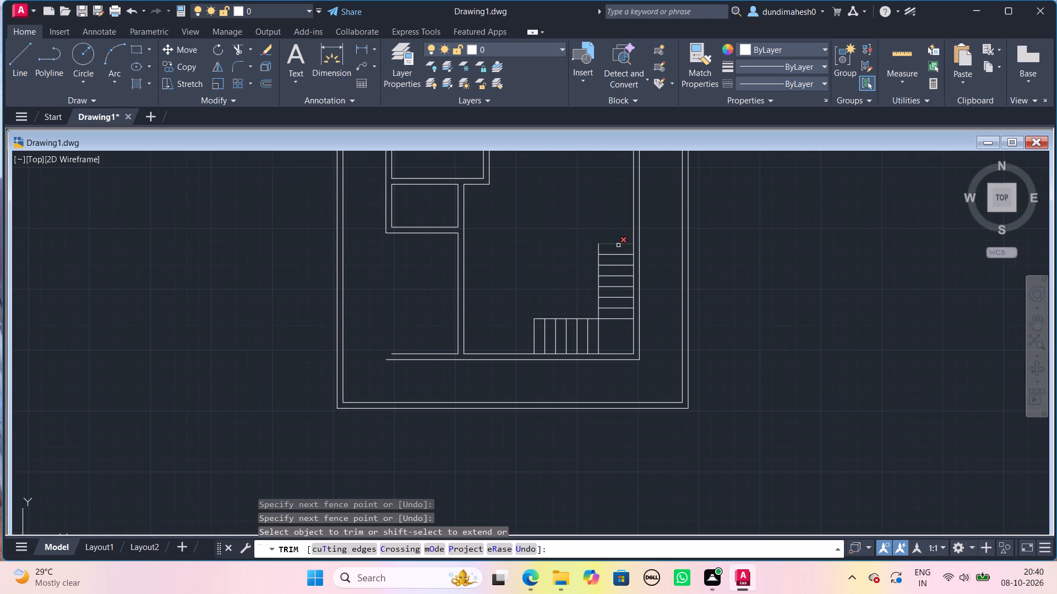
{"action": "key", "text": "Escape"}
Stretch the lower end of the large room's left wall outer line down to the lower wall's outer line.
{"action": "scroll", "coordinate": [618, 298], "scroll_direction": "down", "scroll_amount": 1}
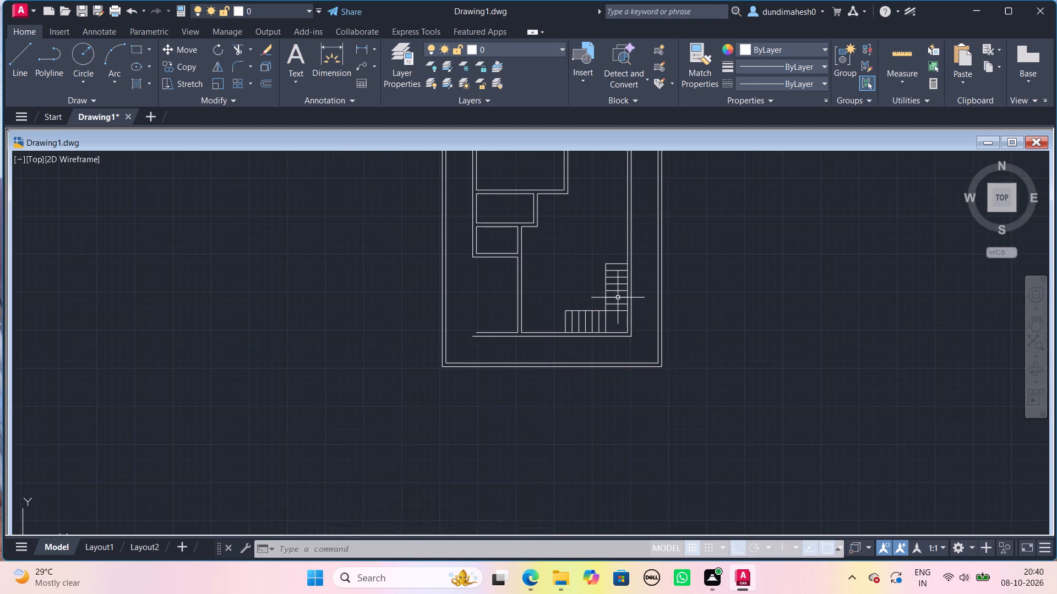
{"action": "scroll", "coordinate": [544, 307], "scroll_direction": "up", "scroll_amount": 1}
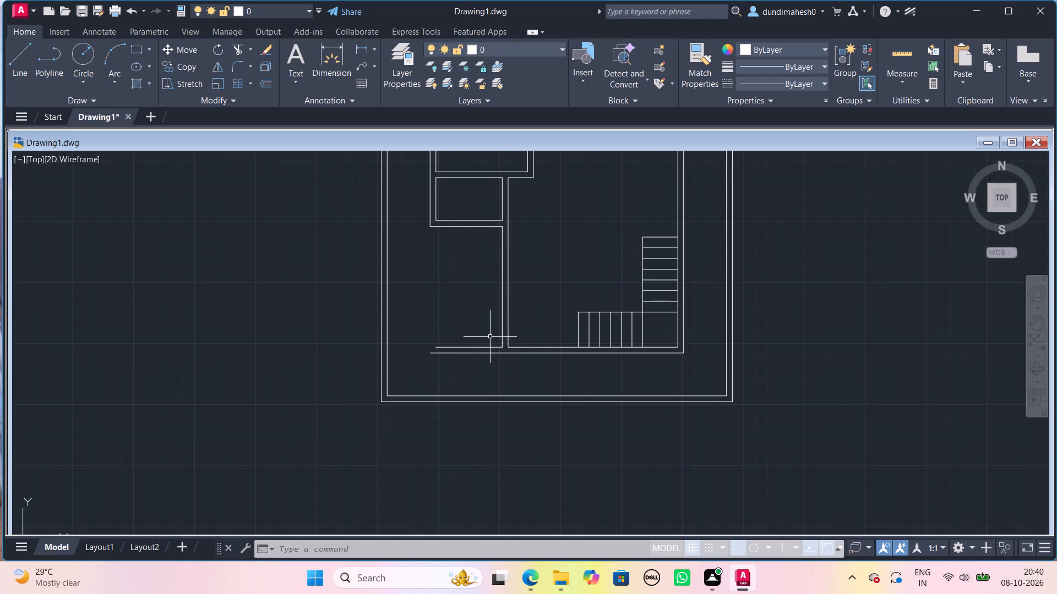
{"action": "scroll", "coordinate": [490, 337], "scroll_direction": "up", "scroll_amount": 2}
{"action": "left_click", "coordinate": [521, 339]}
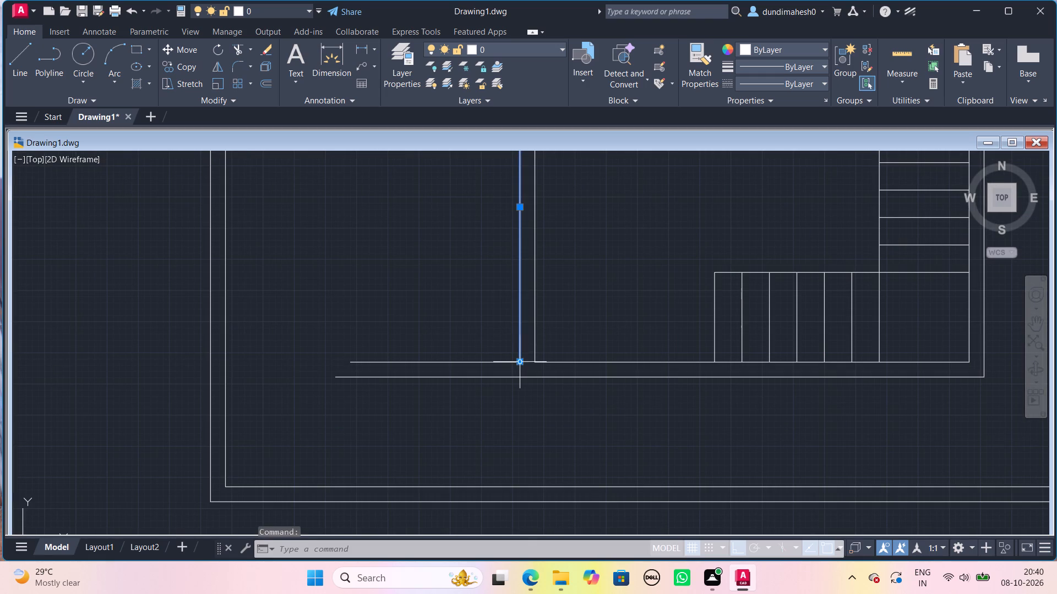
{"action": "left_click", "coordinate": [521, 362]}
{"action": "left_click", "coordinate": [521, 376]}
{"action": "key", "text": "Escape"}
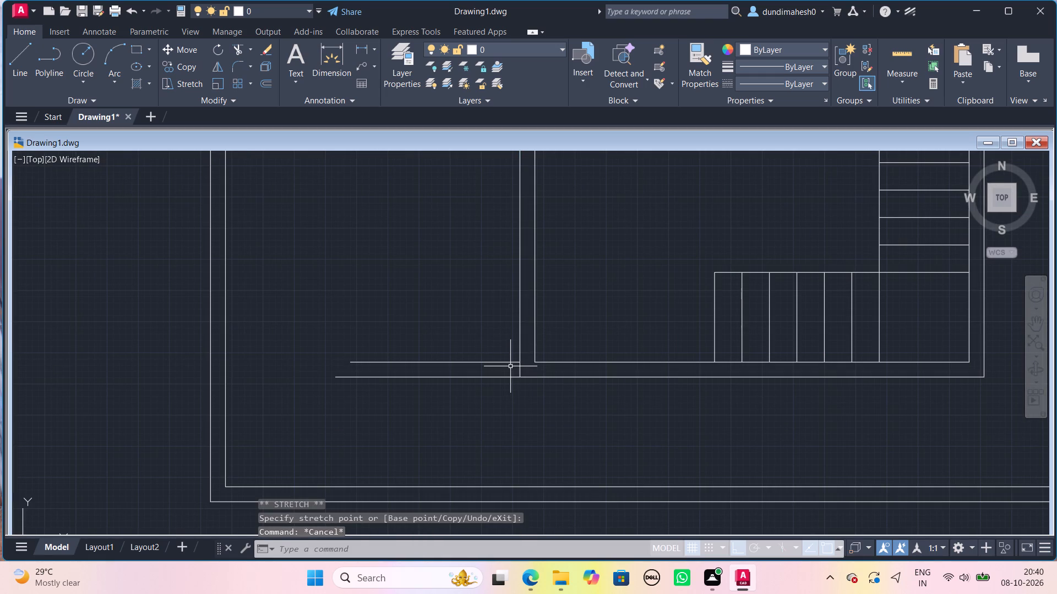
Trim away the two lower wall lines extending left beyond the large room's left wall.
{"action": "type", "text": "trim"}
{"action": "key", "text": "Return"}
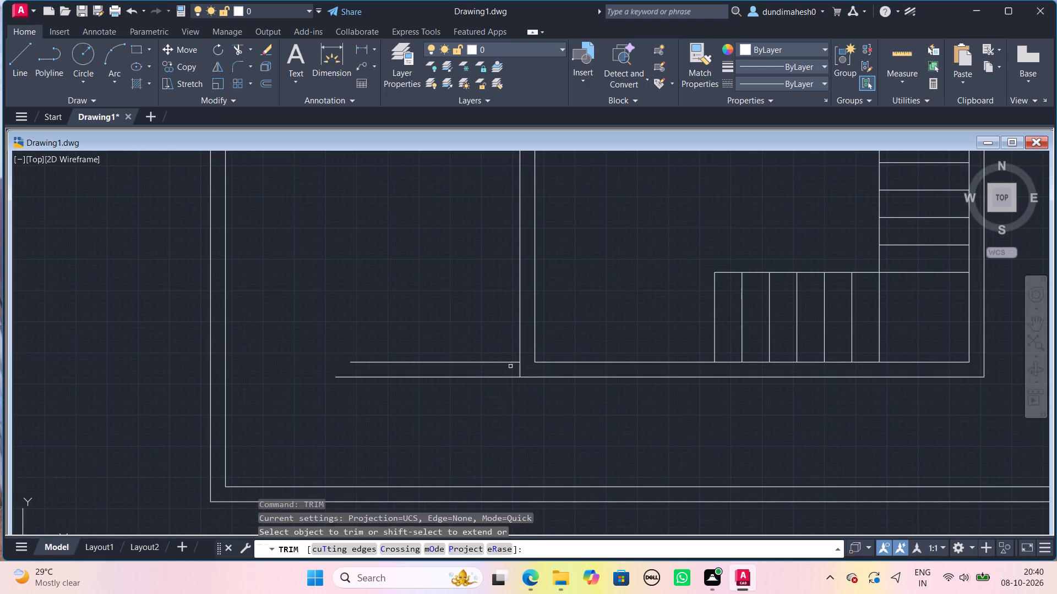
{"action": "key", "text": "Return"}
{"action": "left_click", "coordinate": [506, 350]}
{"action": "left_click", "coordinate": [495, 411]}
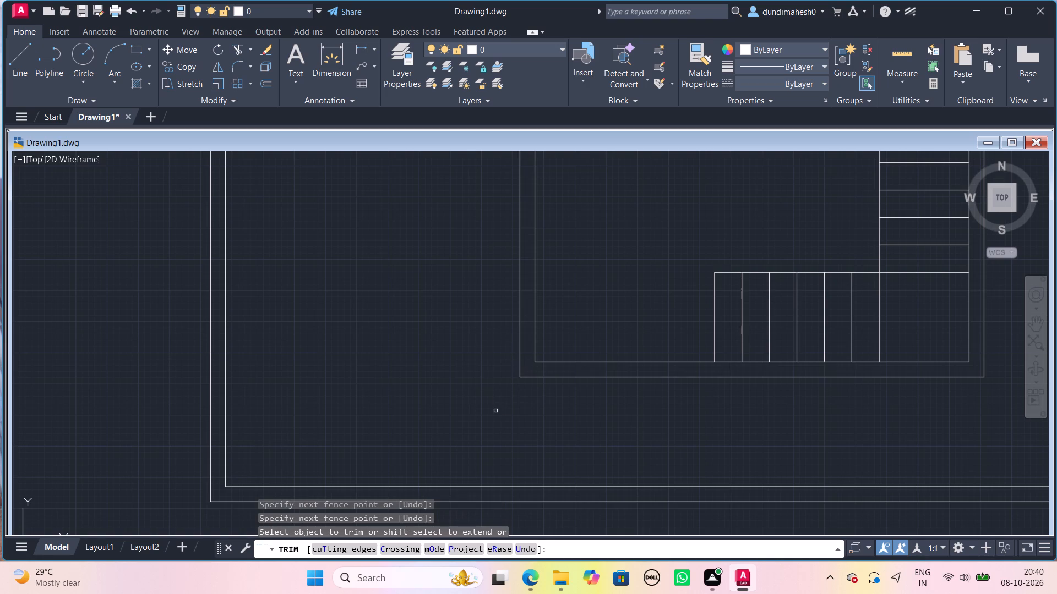
{"action": "key", "text": "Escape"}
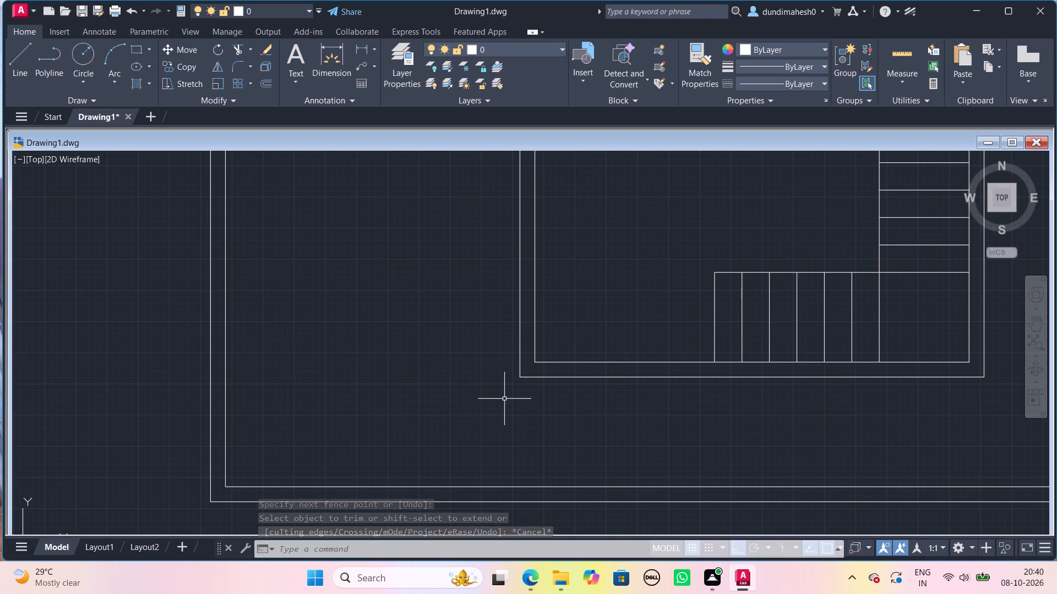
Stretch the left end of the lower wall's inner line to the left wall's outer line.
{"action": "scroll", "coordinate": [504, 399], "scroll_direction": "up", "scroll_amount": 1}
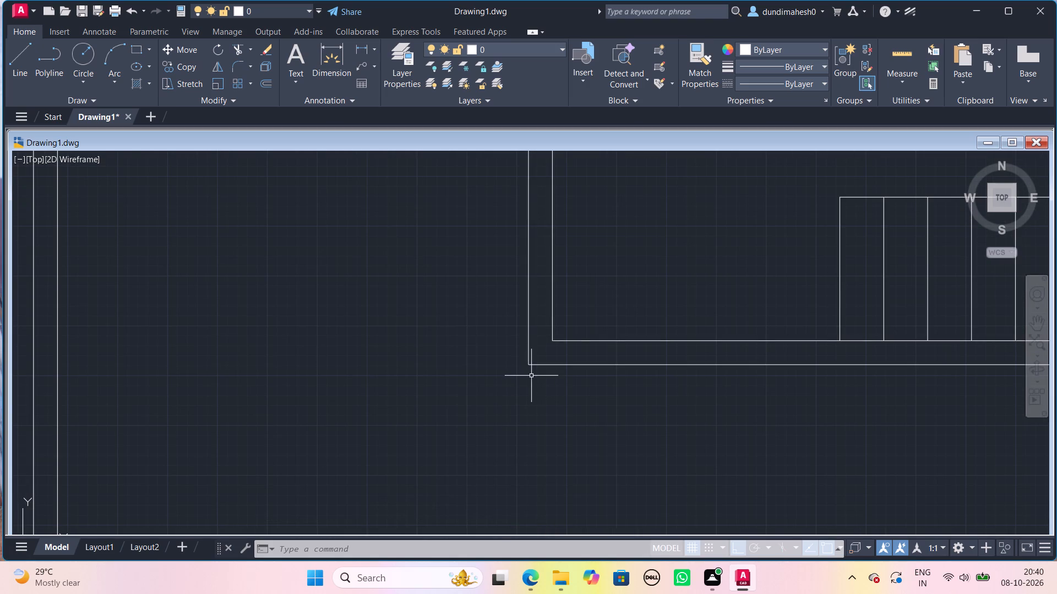
{"action": "left_click", "coordinate": [559, 342]}
{"action": "left_click", "coordinate": [550, 339]}
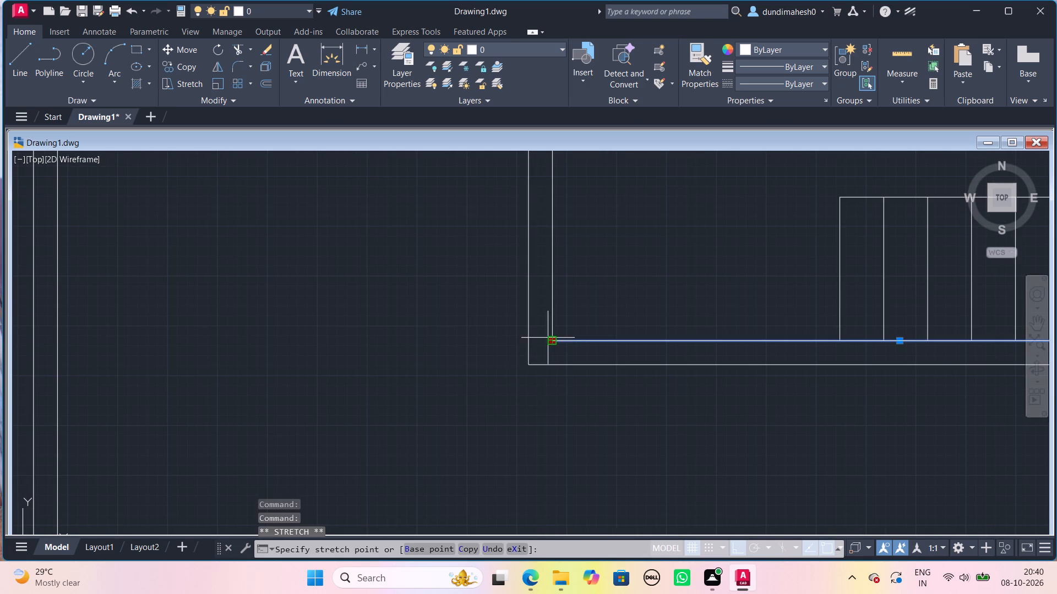
{"action": "left_click", "coordinate": [532, 343]}
{"action": "key", "text": "Escape"}
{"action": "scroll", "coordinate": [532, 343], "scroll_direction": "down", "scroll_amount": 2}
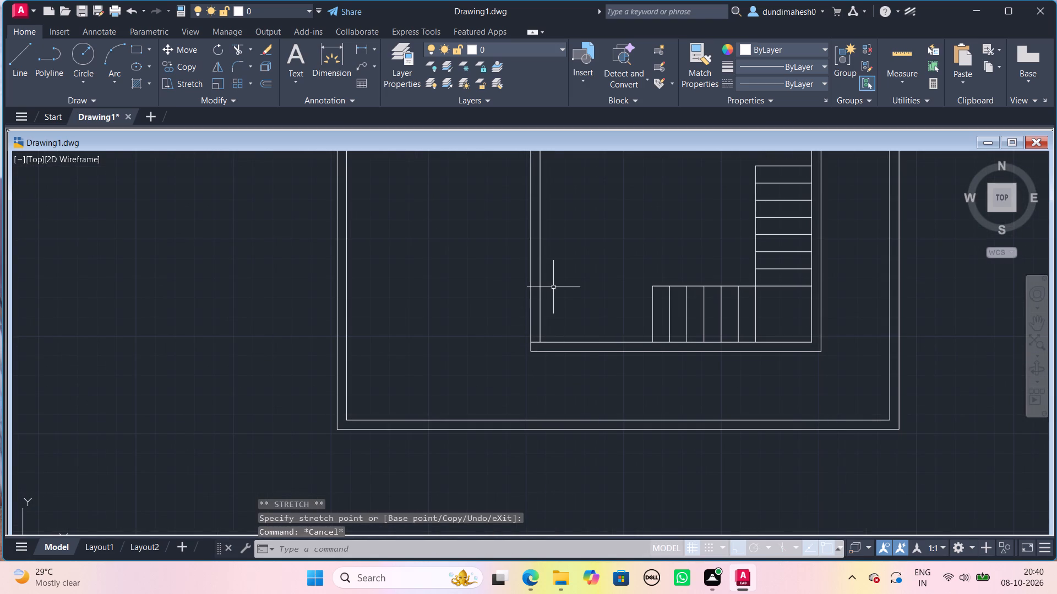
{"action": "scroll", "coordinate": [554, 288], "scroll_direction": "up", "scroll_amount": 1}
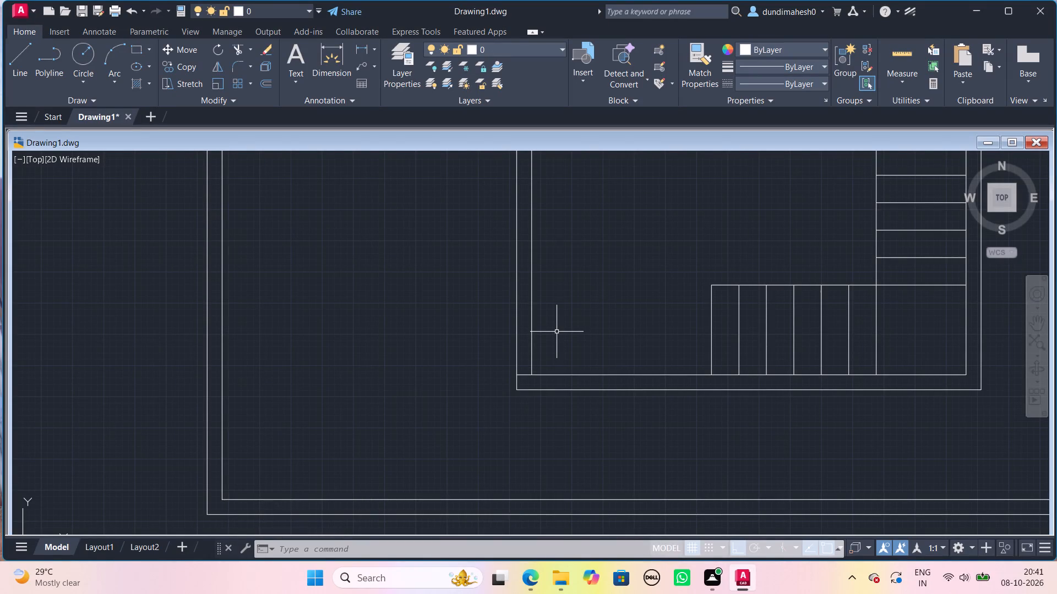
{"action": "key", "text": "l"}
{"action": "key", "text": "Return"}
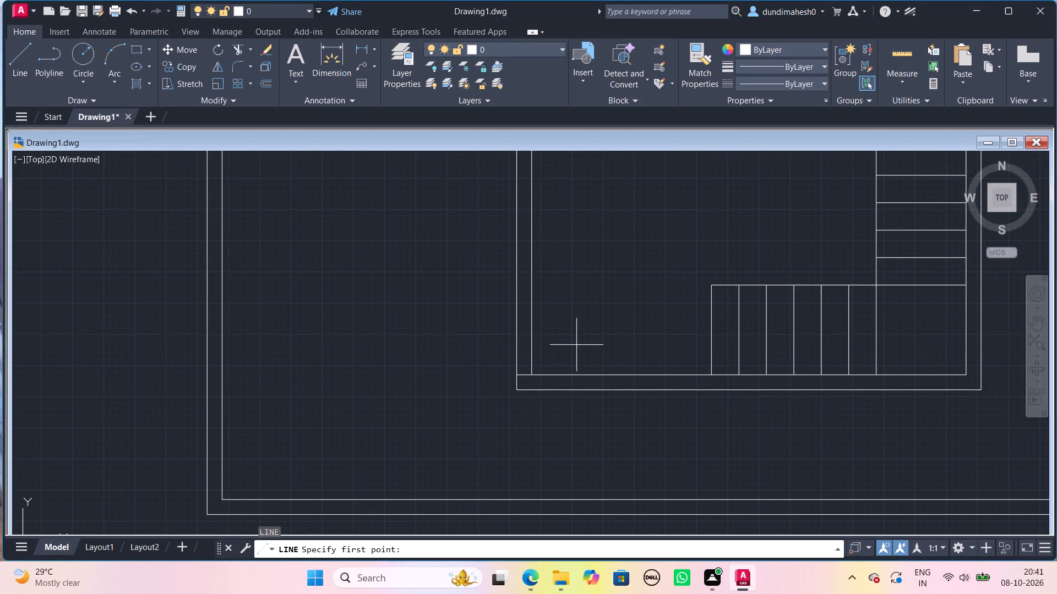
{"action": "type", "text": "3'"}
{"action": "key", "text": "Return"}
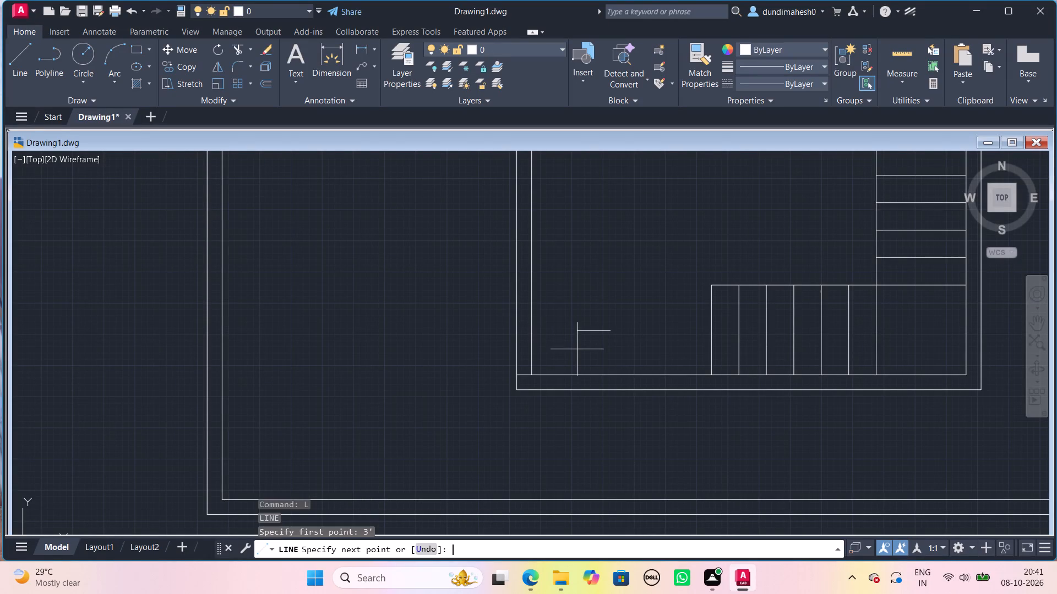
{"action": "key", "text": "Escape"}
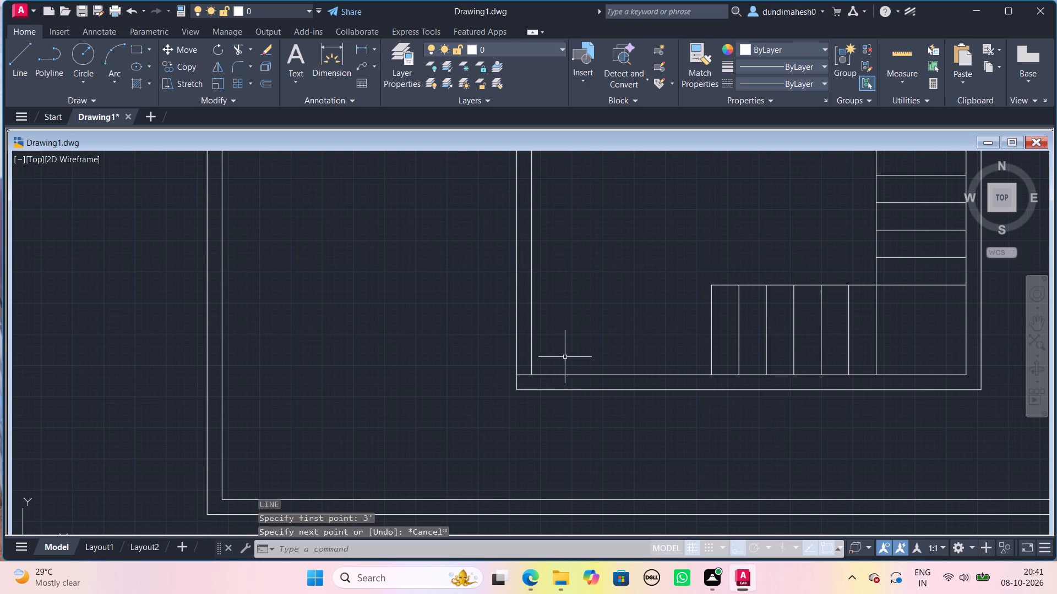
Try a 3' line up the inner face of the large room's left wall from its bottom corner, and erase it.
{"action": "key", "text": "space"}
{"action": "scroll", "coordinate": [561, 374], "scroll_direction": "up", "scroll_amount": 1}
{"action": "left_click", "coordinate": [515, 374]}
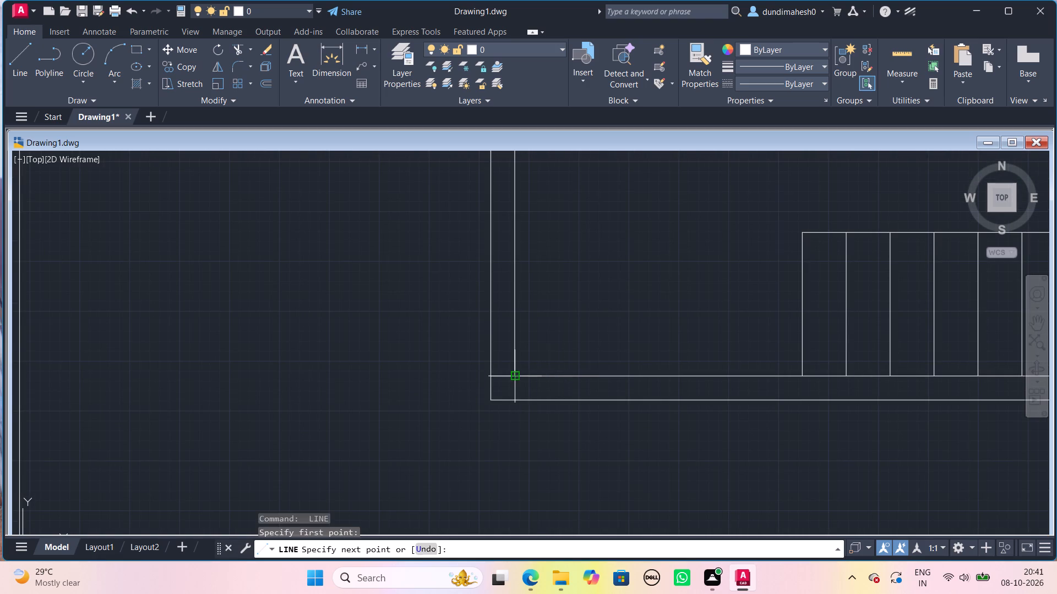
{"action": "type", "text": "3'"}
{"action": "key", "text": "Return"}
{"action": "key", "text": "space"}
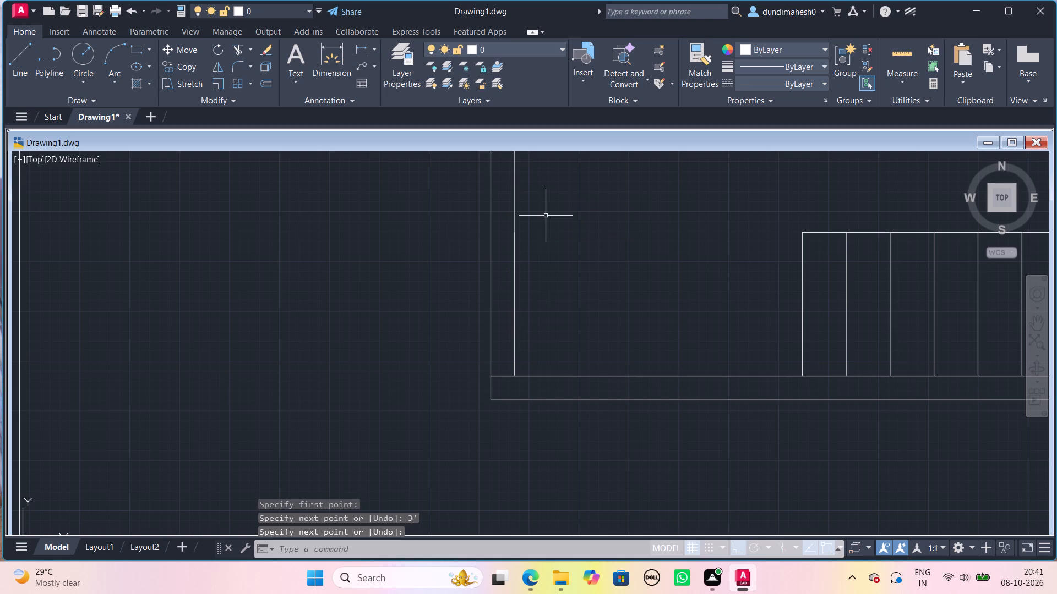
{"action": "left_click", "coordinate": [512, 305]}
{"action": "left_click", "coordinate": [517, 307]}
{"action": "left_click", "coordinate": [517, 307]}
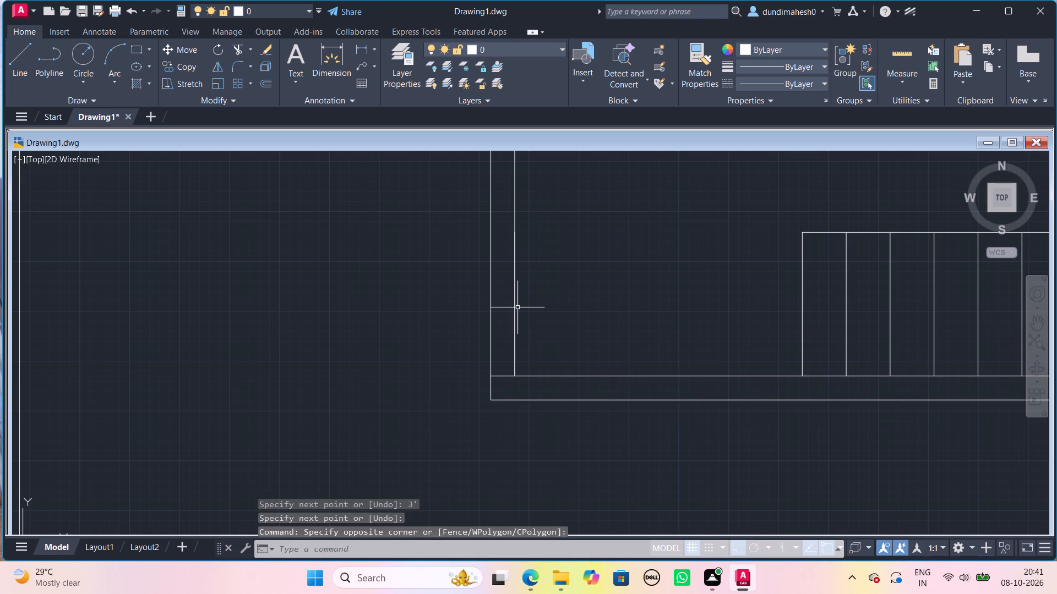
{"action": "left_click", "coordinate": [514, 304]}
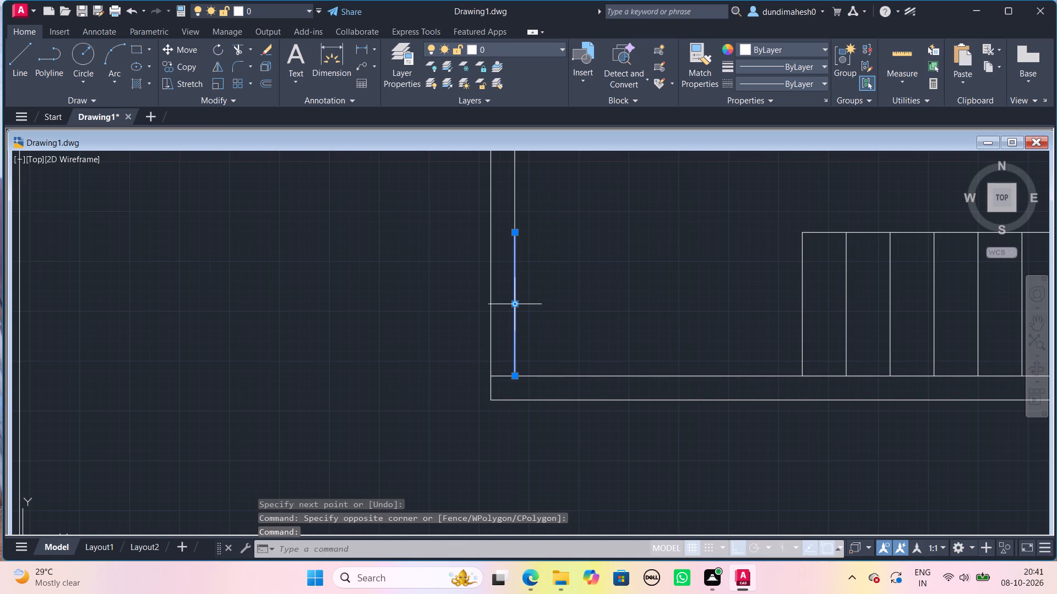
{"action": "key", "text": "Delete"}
Draw a 3' line up the left wall's outer face from where it meets the lower wall's inner line.
{"action": "key", "text": "l"}
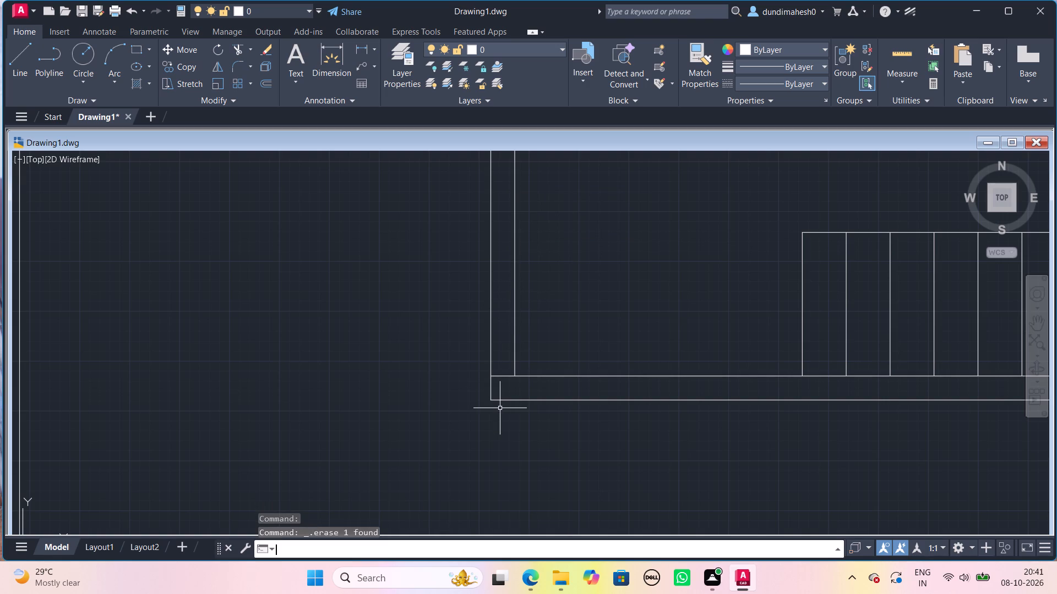
{"action": "key", "text": "Return"}
{"action": "left_click", "coordinate": [487, 376]}
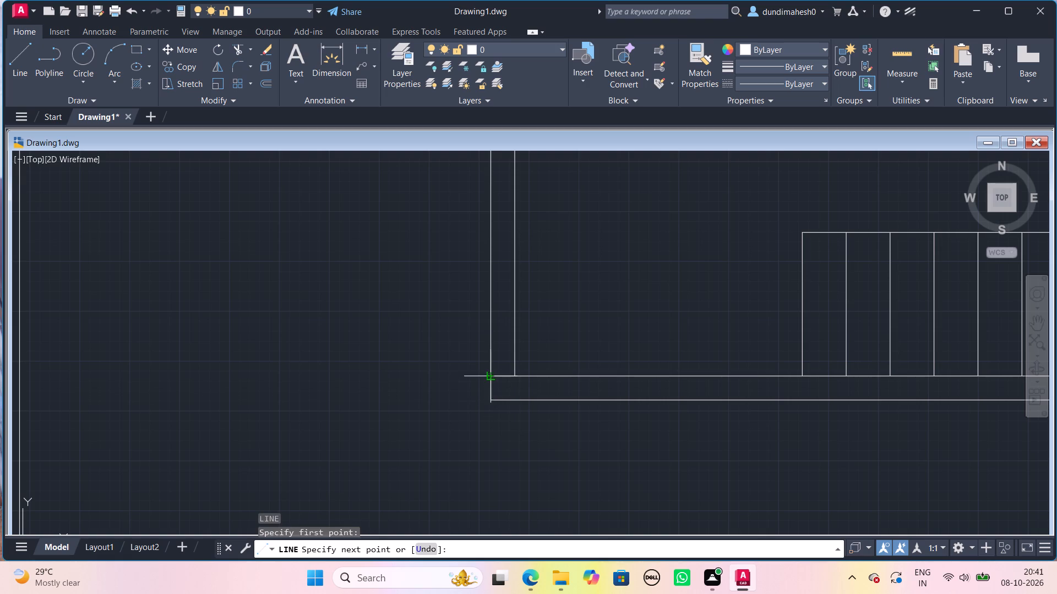
{"action": "type", "text": "3'"}
{"action": "key", "text": "Return"}
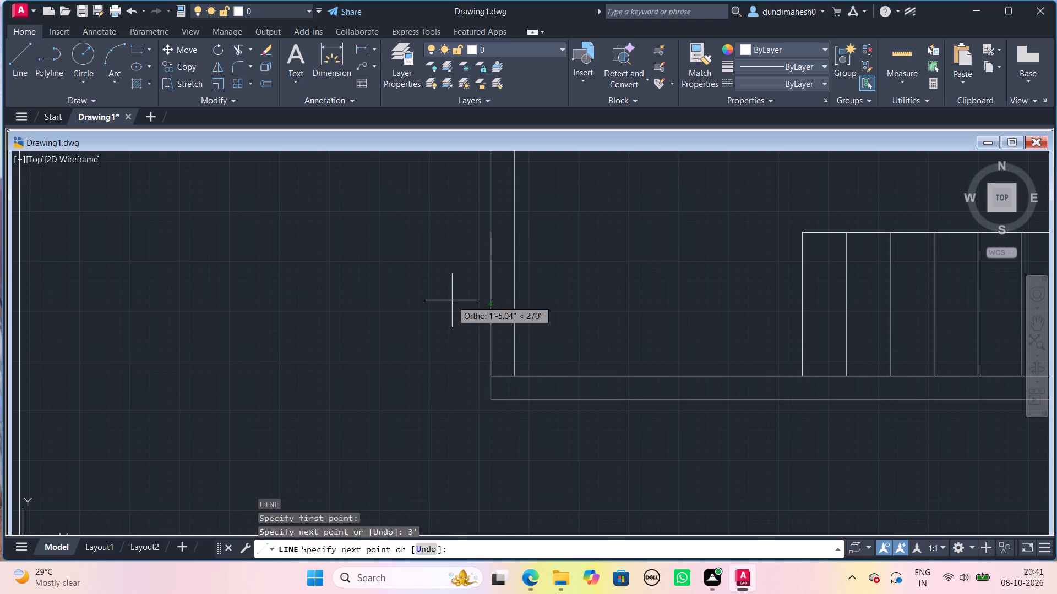
{"action": "key", "text": "Escape"}
Draw a two-step outline from the 3' line's top: two 11" segments left, 3' down, and back to the wall's outer face.
{"action": "scroll", "coordinate": [480, 224], "scroll_direction": "up", "scroll_amount": 1}
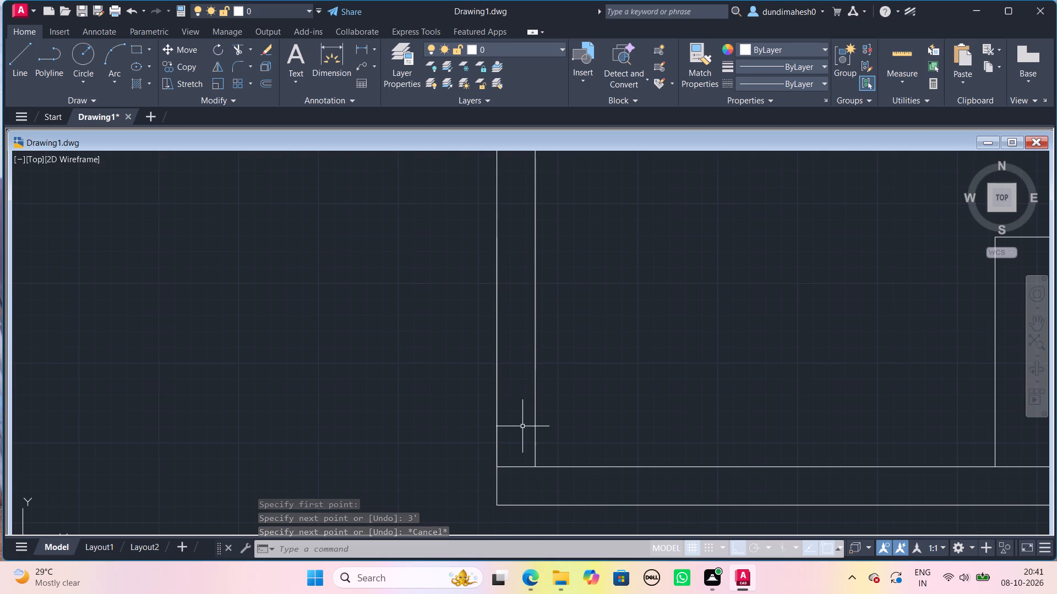
{"action": "scroll", "coordinate": [522, 426], "scroll_direction": "down", "scroll_amount": 1}
{"action": "scroll", "coordinate": [522, 426], "scroll_direction": "up", "scroll_amount": 1}
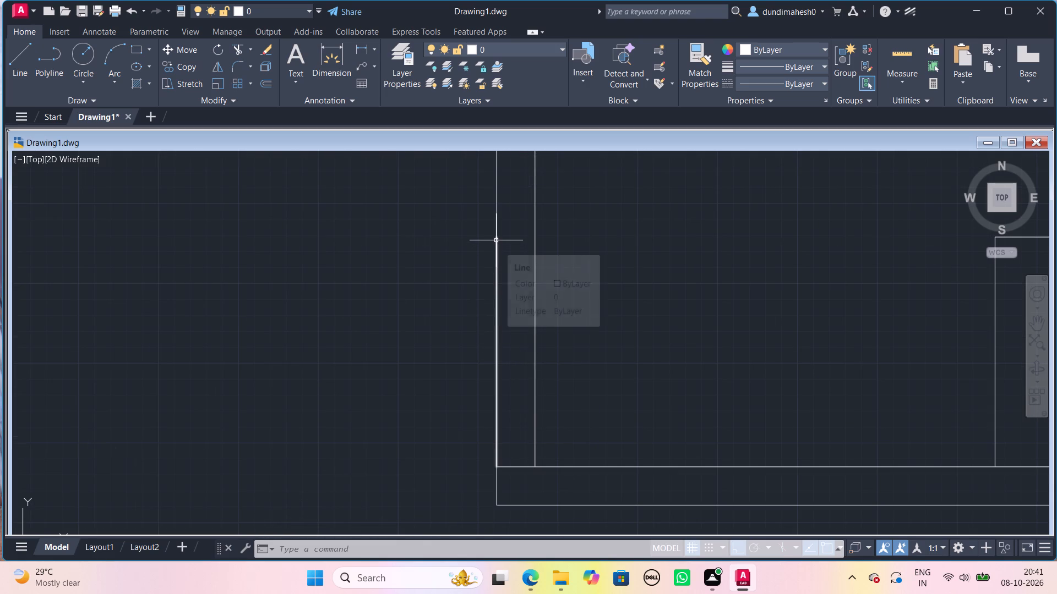
{"action": "key", "text": "l"}
{"action": "key", "text": "Return"}
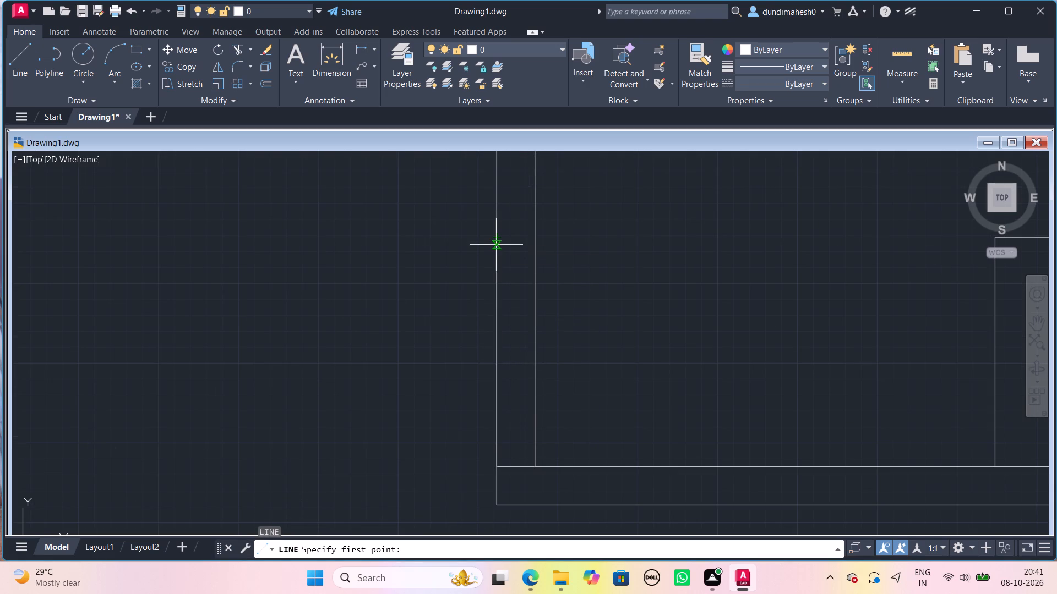
{"action": "left_click", "coordinate": [497, 234]}
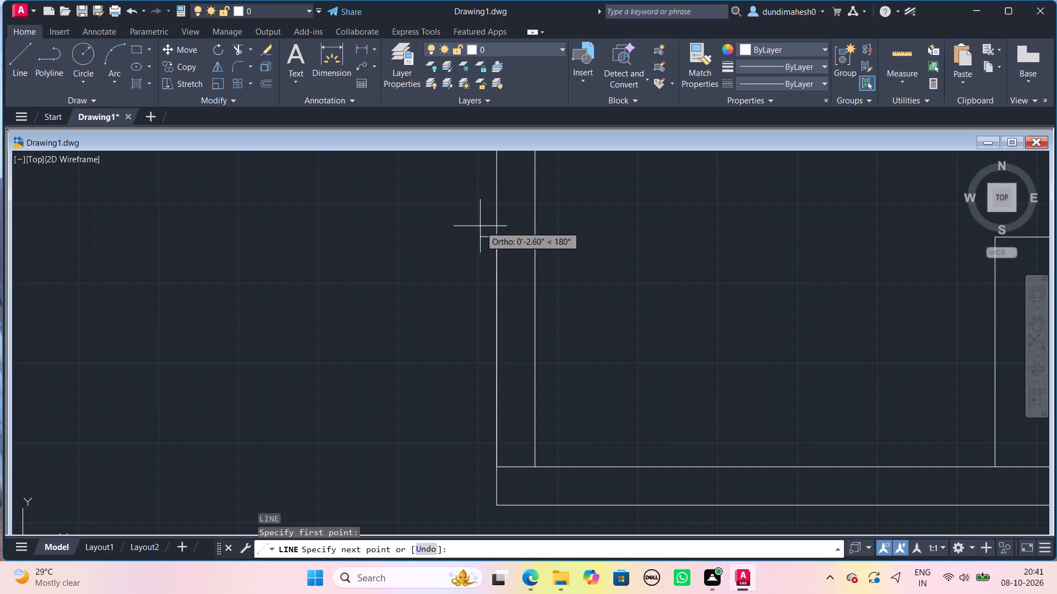
{"action": "type", "text": "11"}
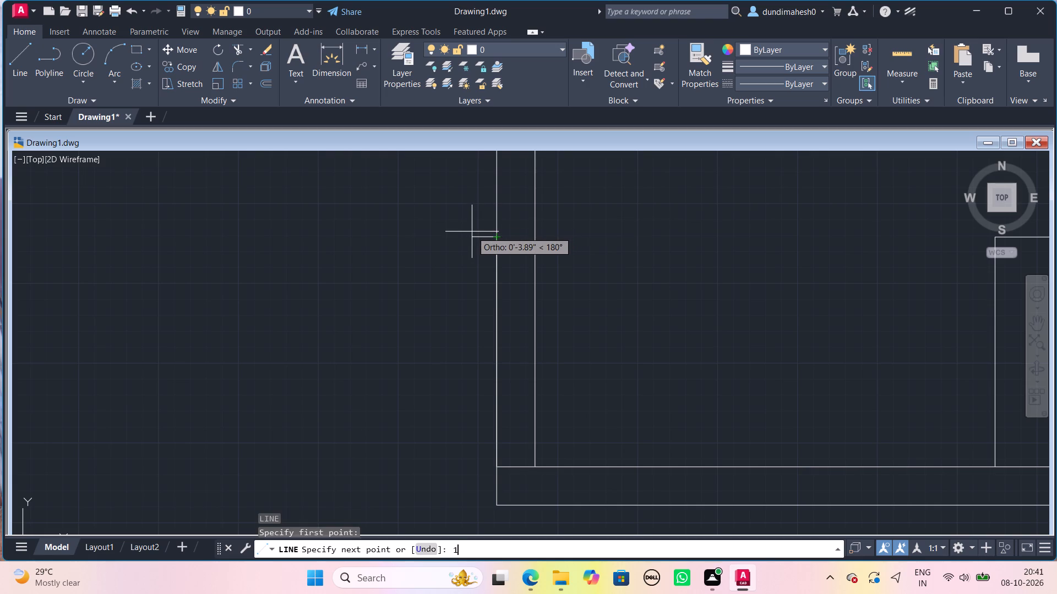
{"action": "key", "text": "shift+quotedbl"}
{"action": "key", "text": "Return"}
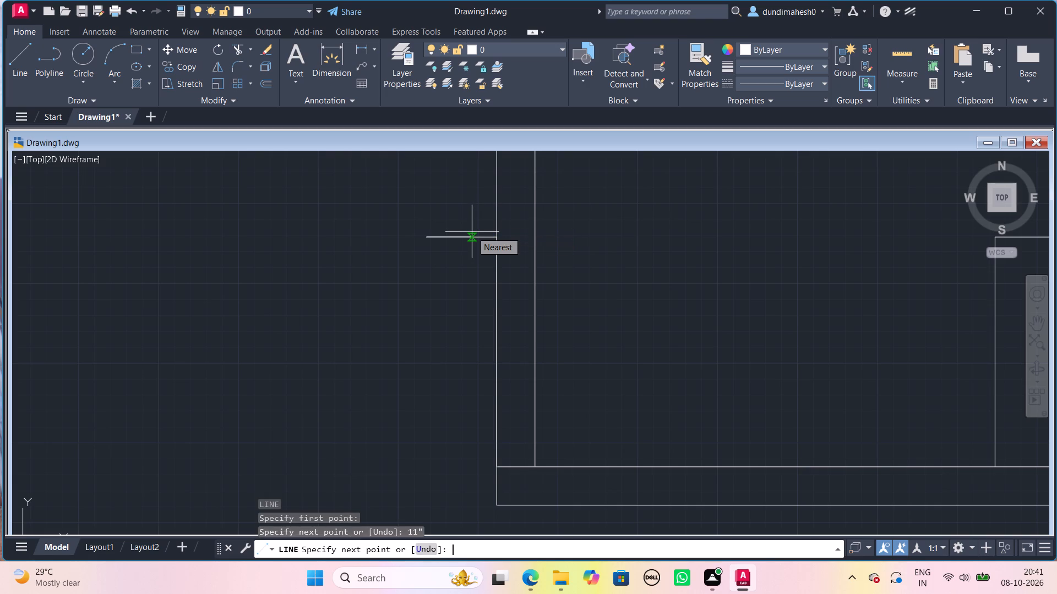
{"action": "type", "text": "11"}
{"action": "key", "text": "shift+quotedbl"}
{"action": "key", "text": "Return"}
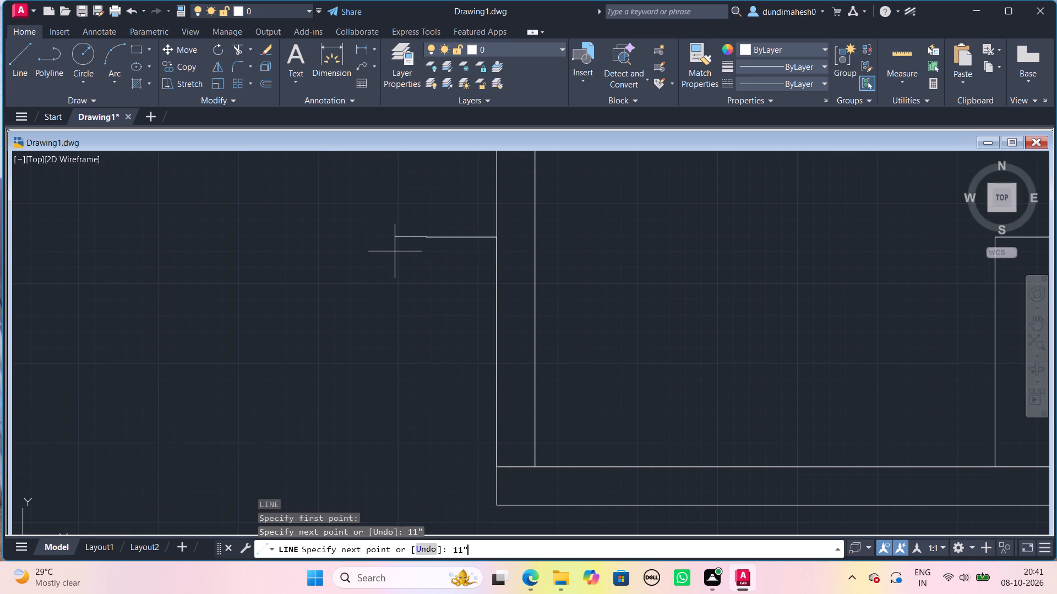
{"action": "key", "text": "2"}
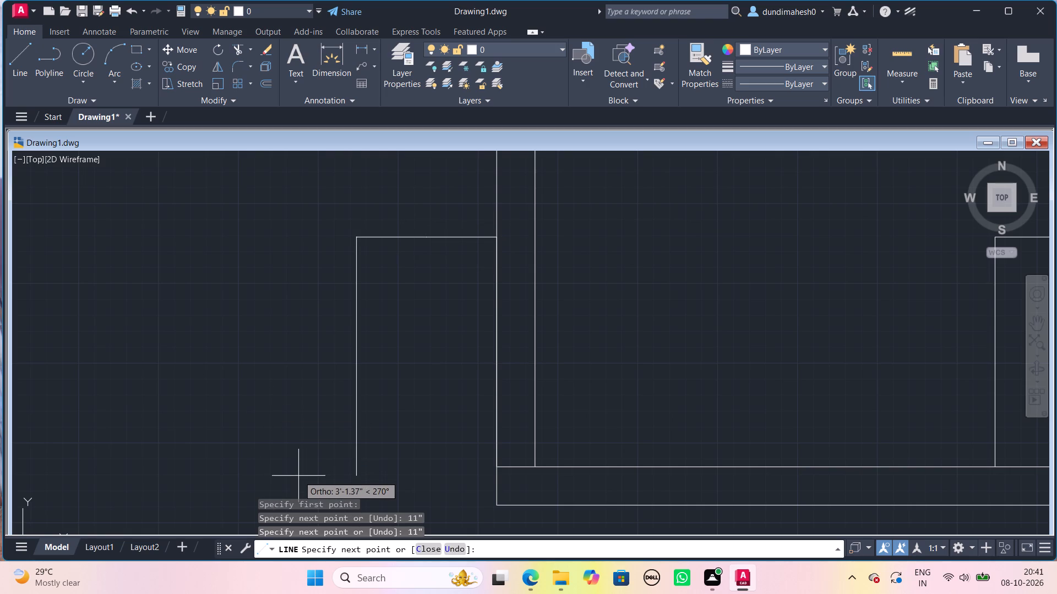
{"action": "key", "text": "BackSpace"}
{"action": "type", "text": "3'"}
{"action": "key", "text": "Return"}
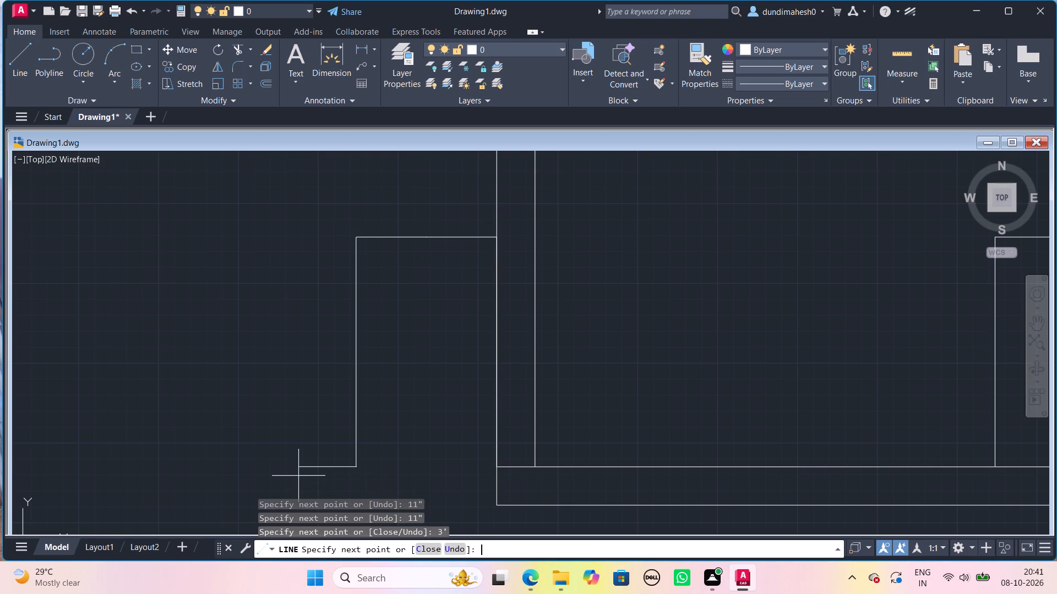
{"action": "left_click", "coordinate": [497, 473]}
{"action": "key", "text": "space"}
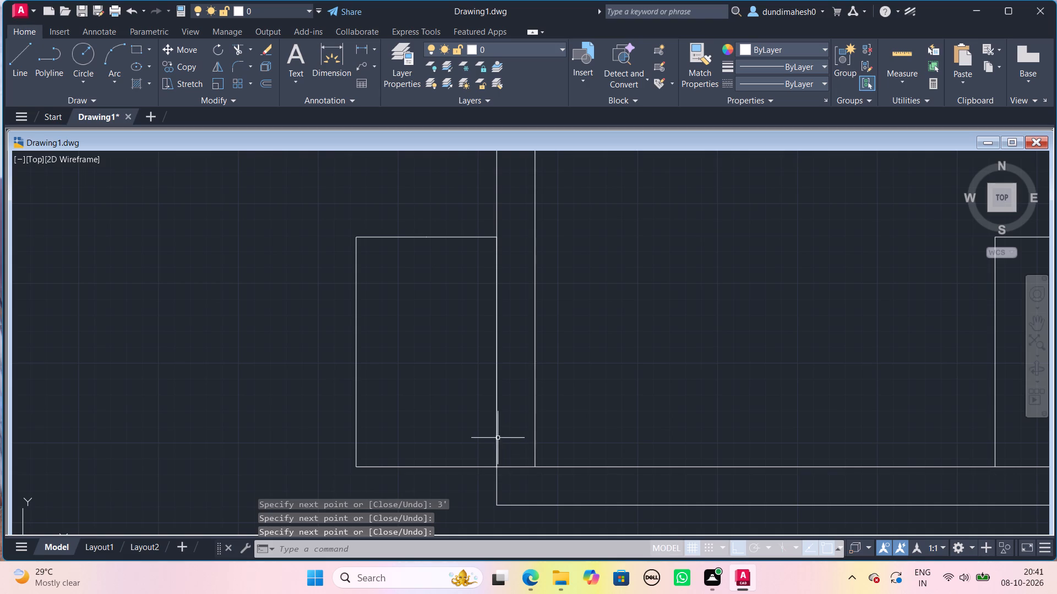
Erase the 3' guide line lying over the left wall's outer face.
{"action": "left_click", "coordinate": [495, 435]}
{"action": "key", "text": "Delete"}
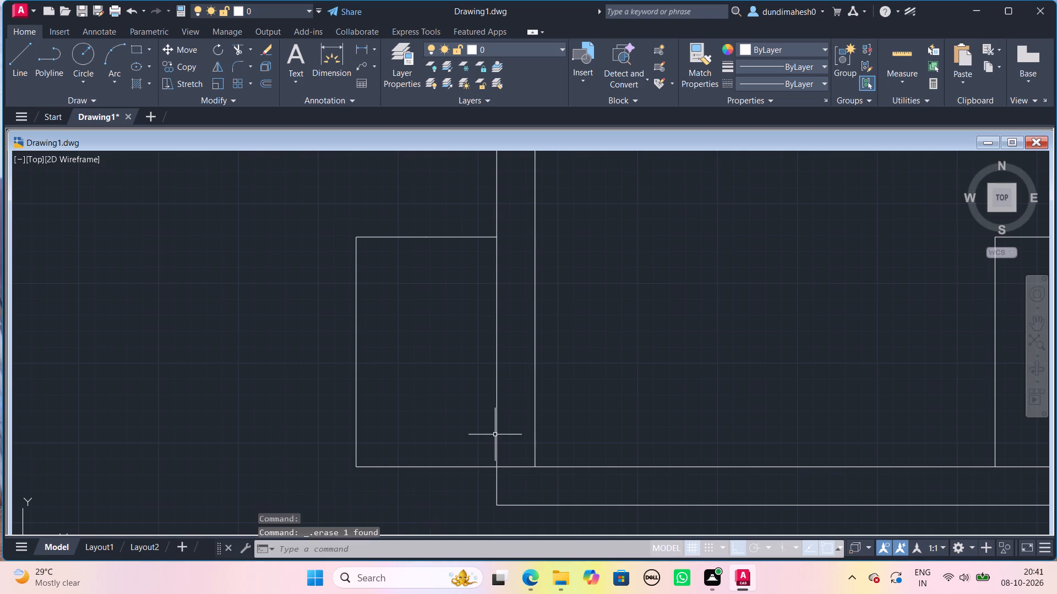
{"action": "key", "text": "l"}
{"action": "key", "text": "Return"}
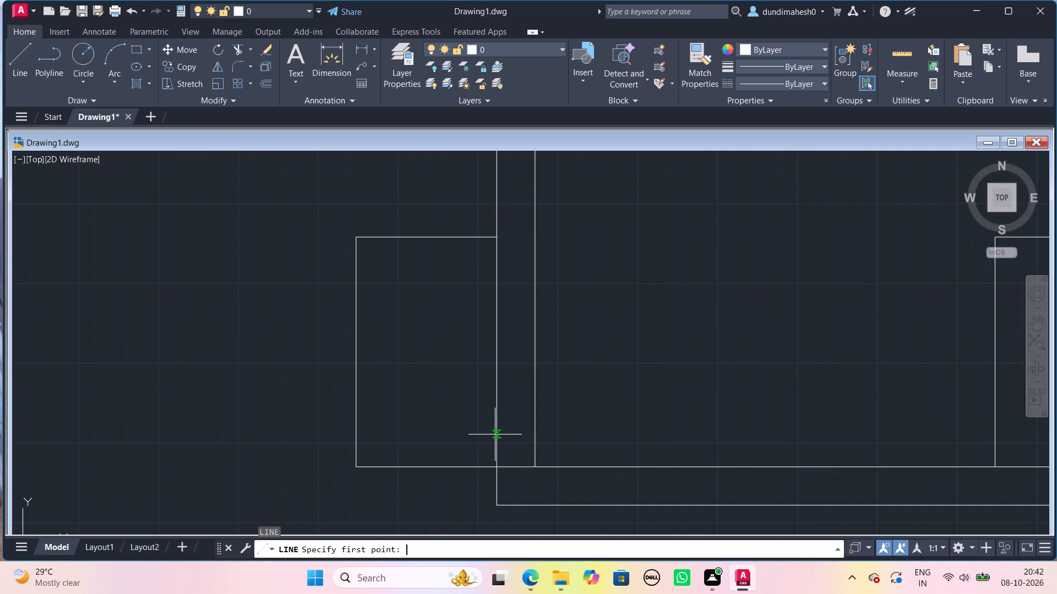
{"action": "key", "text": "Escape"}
Offset the large room's left wall outer line 11" to the left, into the step outline.
{"action": "key", "text": "o"}
{"action": "key", "text": "Return"}
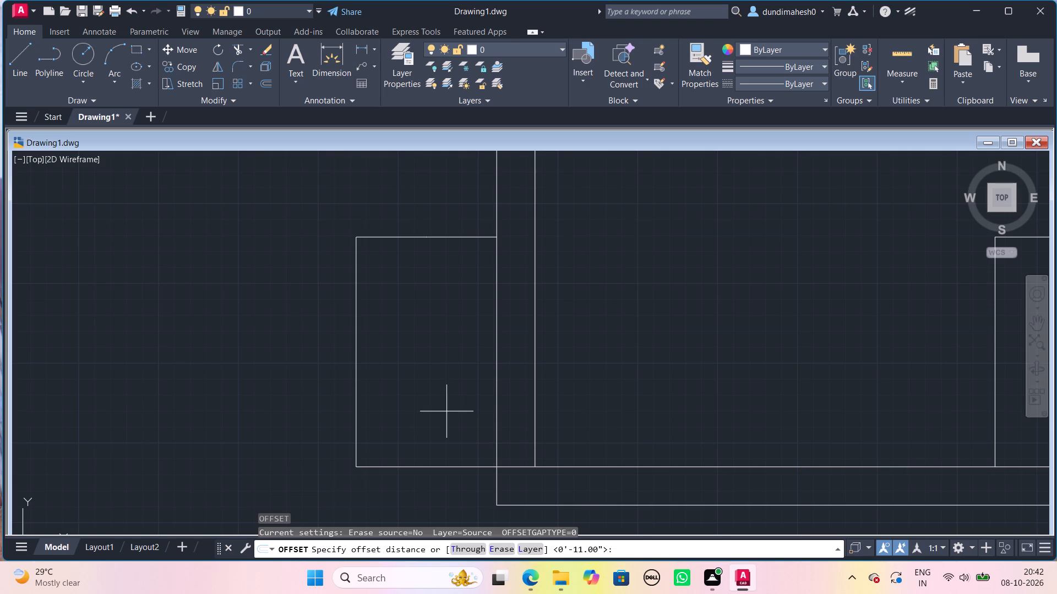
{"action": "key", "text": "space"}
{"action": "left_click", "coordinate": [497, 402]}
{"action": "left_click", "coordinate": [475, 390]}
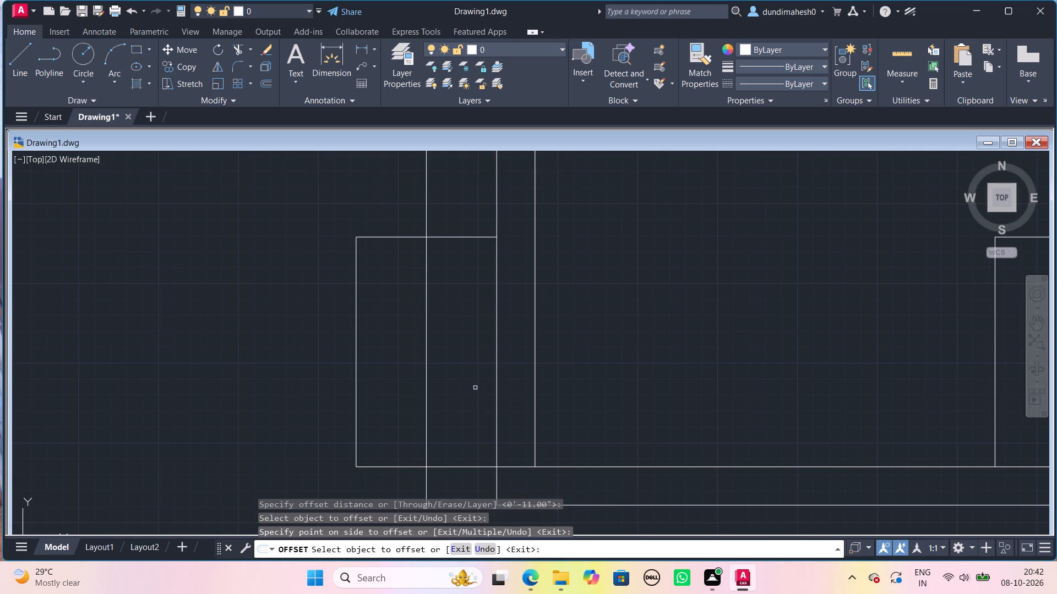
{"action": "scroll", "coordinate": [462, 357], "scroll_direction": "down", "scroll_amount": 1}
{"action": "key", "text": "space"}
Trim the offset line below and above the two-step outline so that only the tread line inside remains.
{"action": "type", "text": "trim"}
{"action": "key", "text": "Return"}
{"action": "key", "text": "Return"}
{"action": "left_click", "coordinate": [459, 433]}
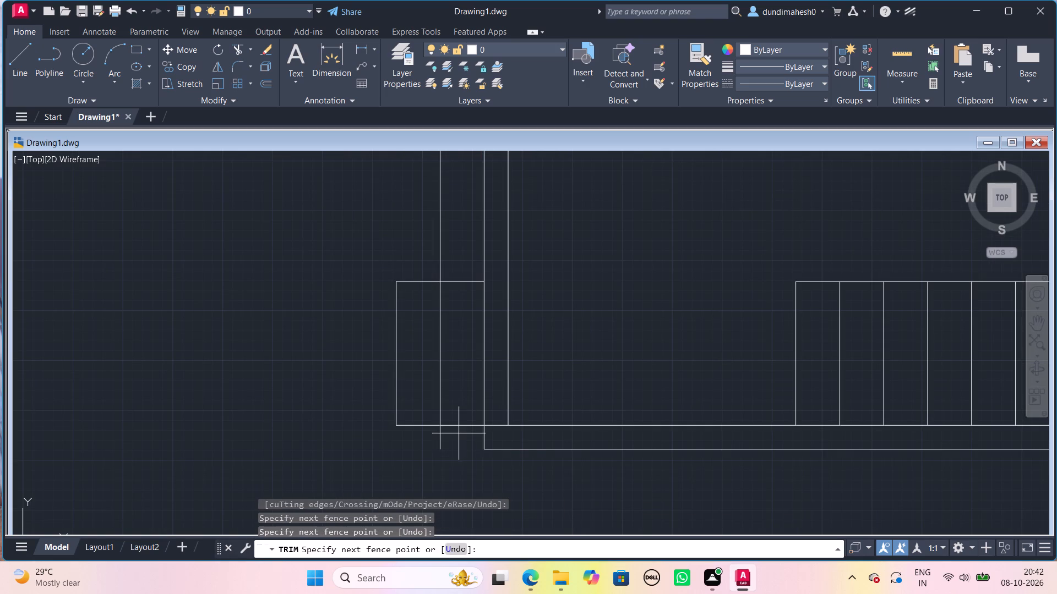
{"action": "left_click", "coordinate": [433, 435]}
{"action": "left_click", "coordinate": [465, 244]}
{"action": "left_click", "coordinate": [390, 226]}
{"action": "scroll", "coordinate": [390, 226], "scroll_direction": "down", "scroll_amount": 3}
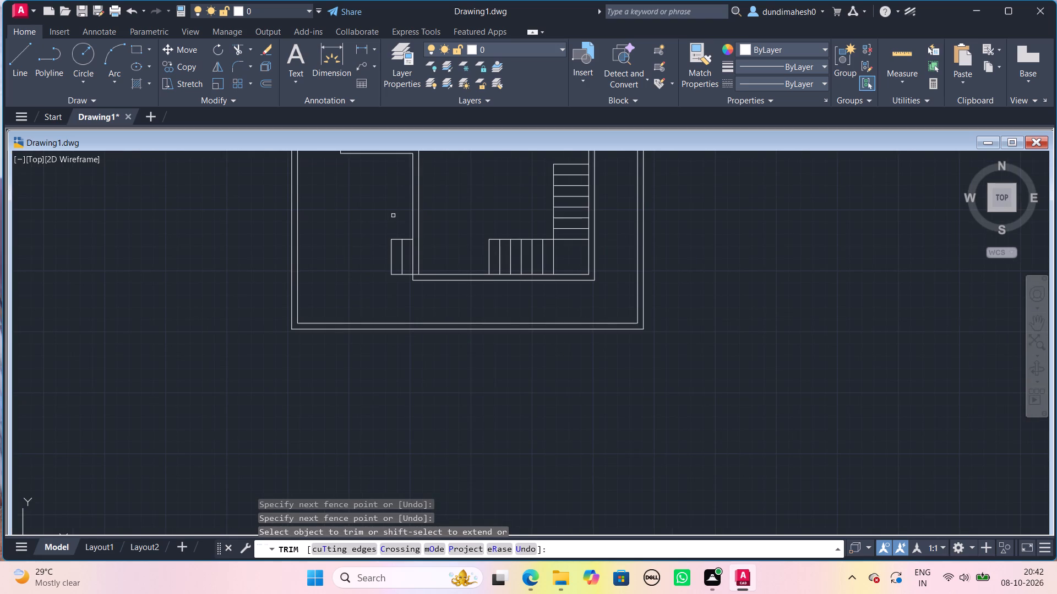
{"action": "key", "text": "Escape"}
Draw a horizontal line from the lowest small room's outer bottom-left corner to the inner line of the plot's left wall.
{"action": "scroll", "coordinate": [393, 216], "scroll_direction": "down", "scroll_amount": 1}
{"action": "middle_click_drag", "start_coordinate": [390, 210], "coordinate": [365, 378]}
{"action": "scroll", "coordinate": [406, 350], "scroll_direction": "up", "scroll_amount": 1}
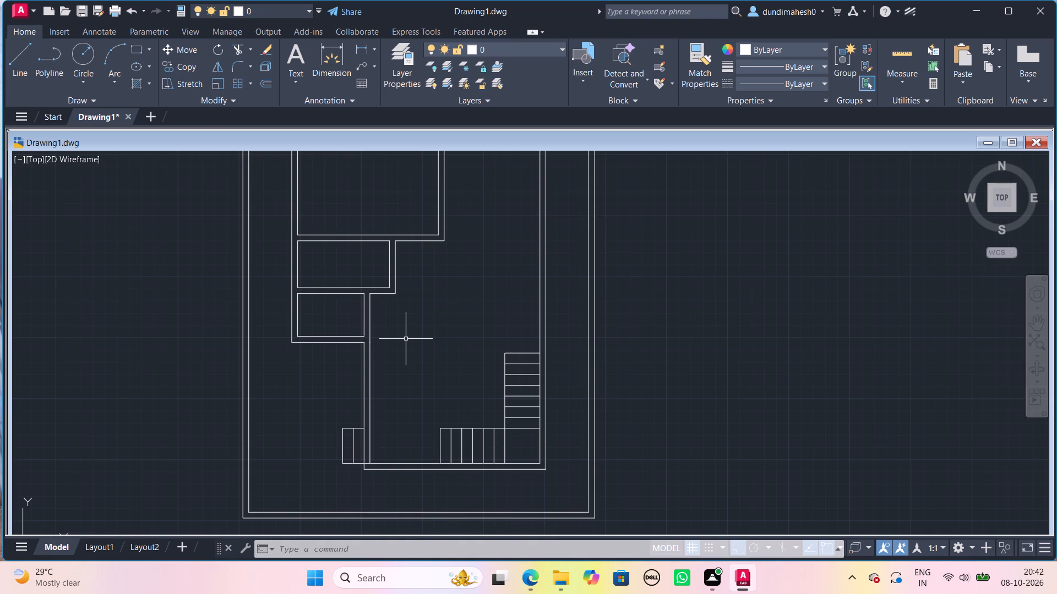
{"action": "middle_click_drag", "start_coordinate": [301, 377], "coordinate": [508, 405]}
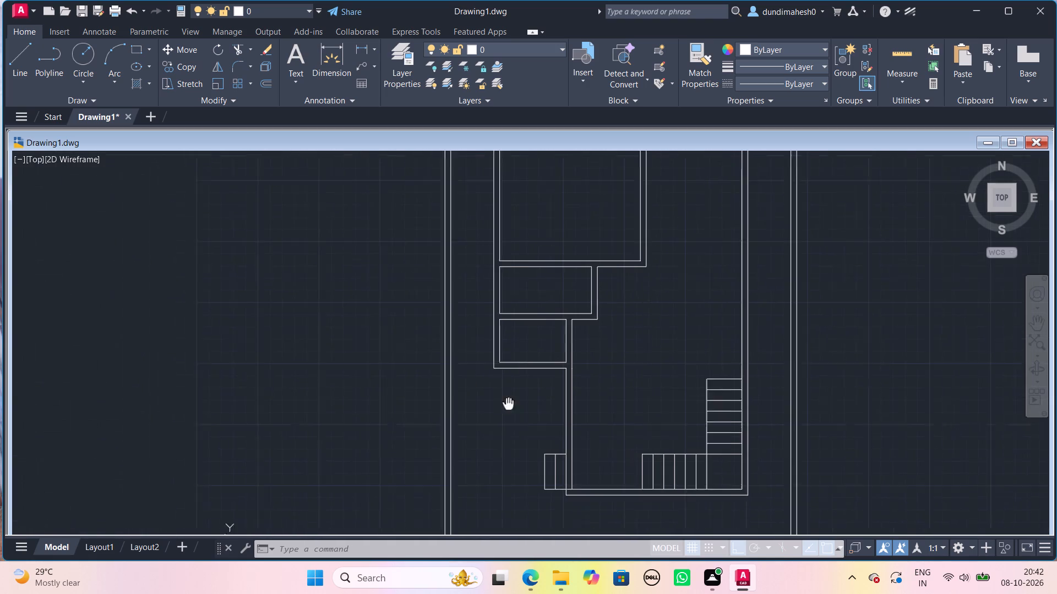
{"action": "middle_click_drag", "start_coordinate": [508, 405], "coordinate": [517, 408]}
{"action": "scroll", "coordinate": [517, 408], "scroll_direction": "up", "scroll_amount": 2}
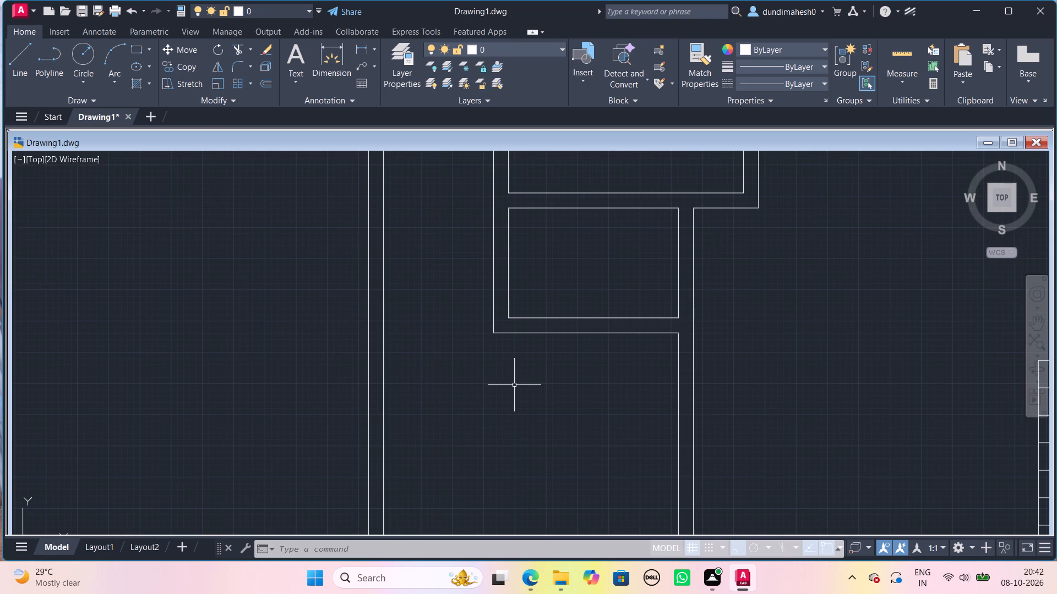
{"action": "key", "text": "l"}
{"action": "key", "text": "Return"}
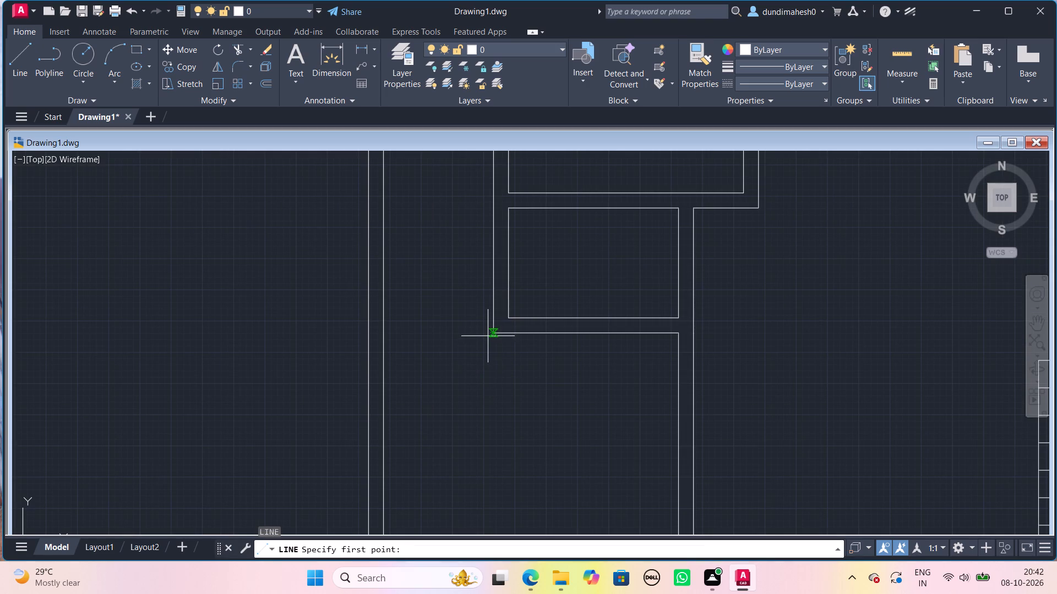
{"action": "left_click", "coordinate": [497, 329]}
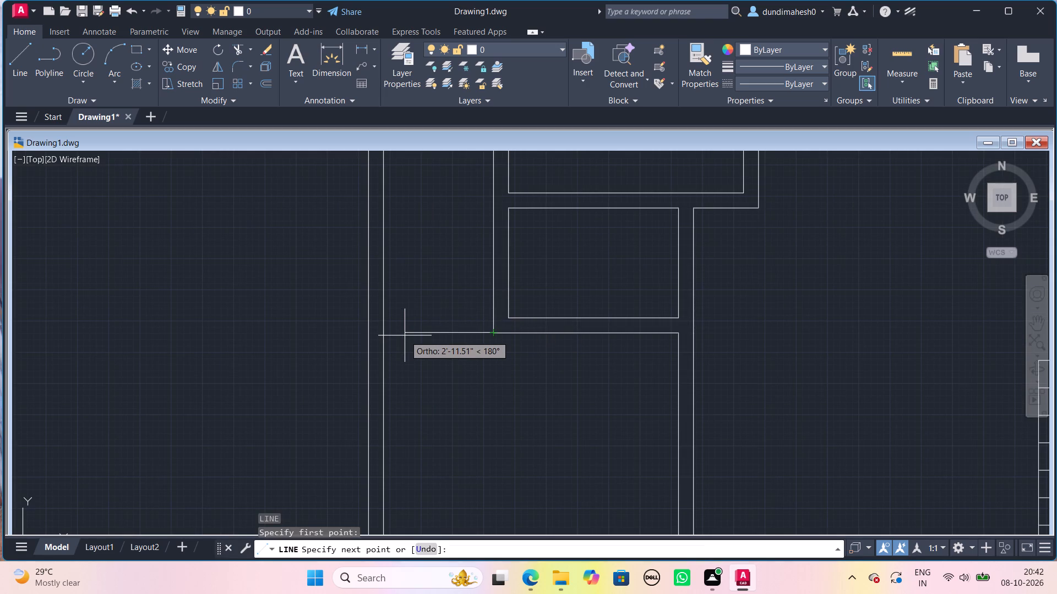
{"action": "left_click", "coordinate": [385, 331]}
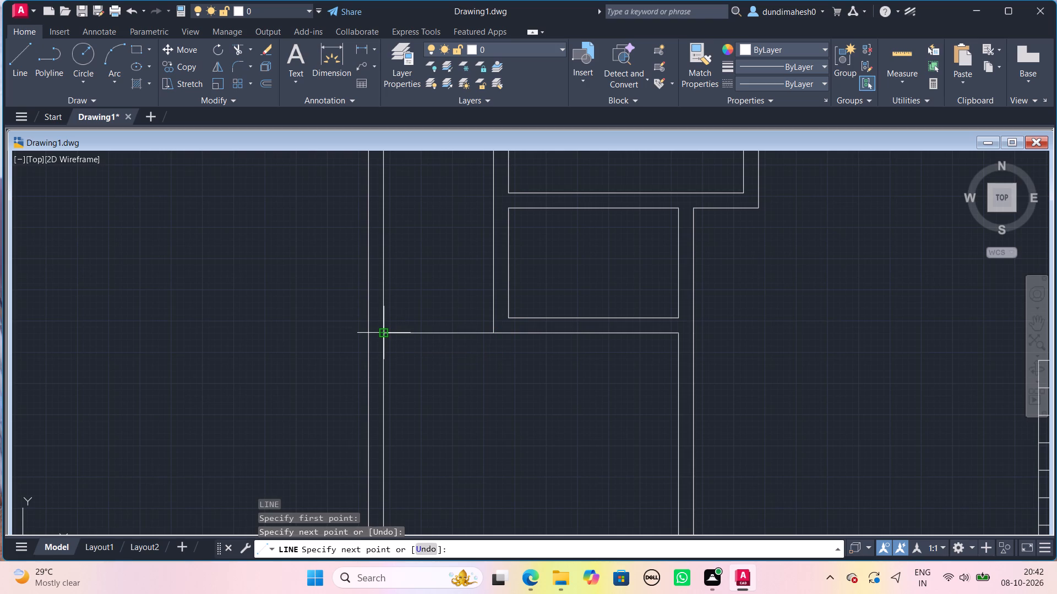
{"action": "key", "text": "Escape"}
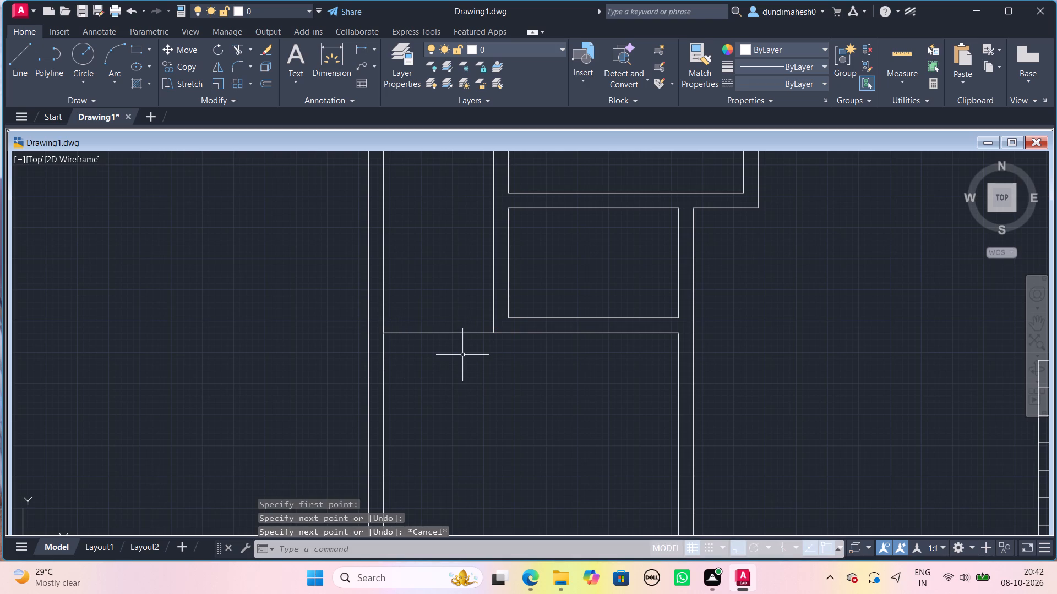
Offset the new horizontal line between the small room and the plot wall 11" downward.
{"action": "key", "text": "o"}
{"action": "key", "text": "Return"}
{"action": "type", "text": "11"}
{"action": "key", "text": "shift+quotedbl"}
{"action": "key", "text": "Return"}
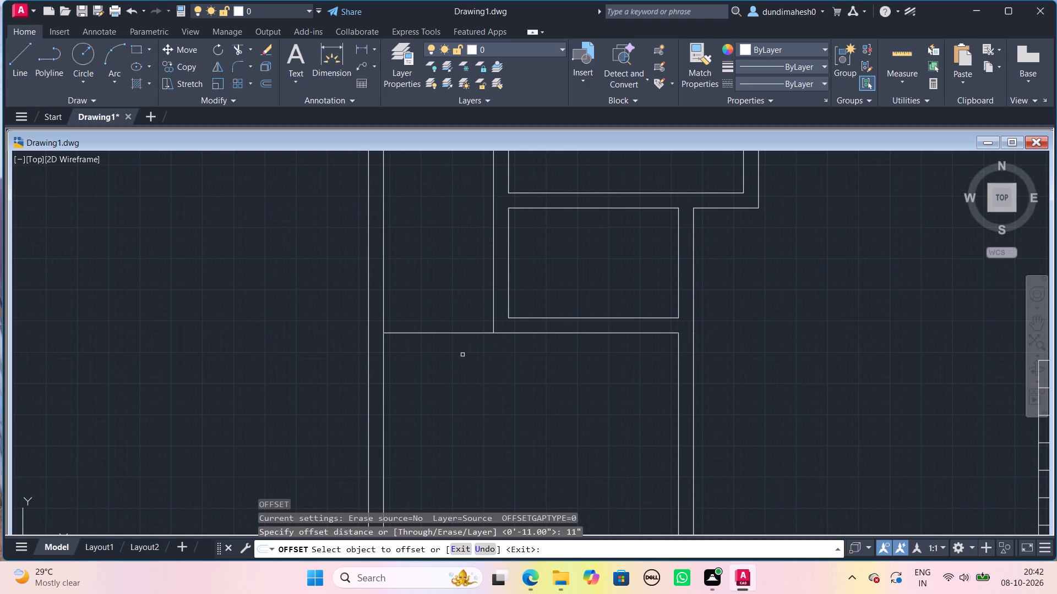
{"action": "left_click", "coordinate": [459, 333]}
{"action": "left_click", "coordinate": [469, 377]}
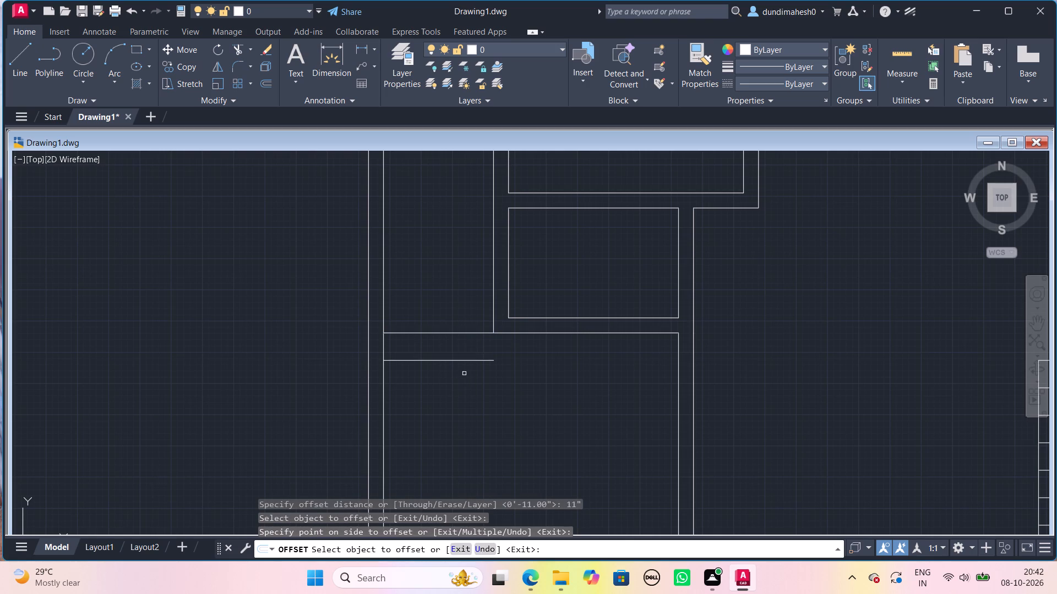
Offset the newest step line outside the lowest small room another 11" downward.
{"action": "left_click", "coordinate": [463, 360]}
{"action": "left_click", "coordinate": [473, 411]}
{"action": "key", "text": "space"}
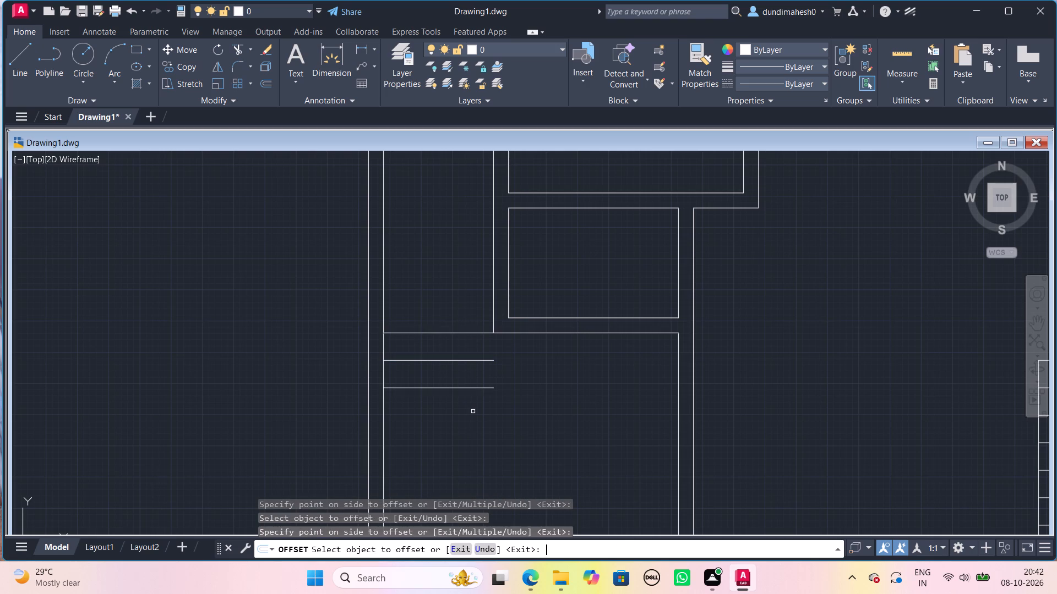
Draw a vertical line down from the small room's outer bottom-left corner to close the right ends of the two steps.
{"action": "key", "text": "l"}
{"action": "key", "text": "Return"}
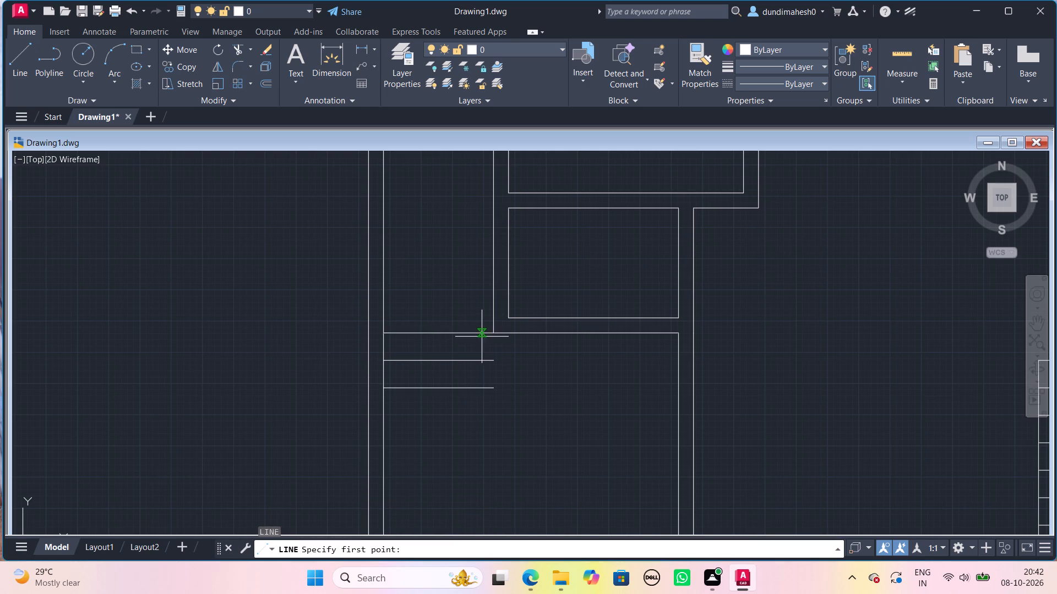
{"action": "left_click", "coordinate": [491, 337]}
{"action": "left_click", "coordinate": [494, 387]}
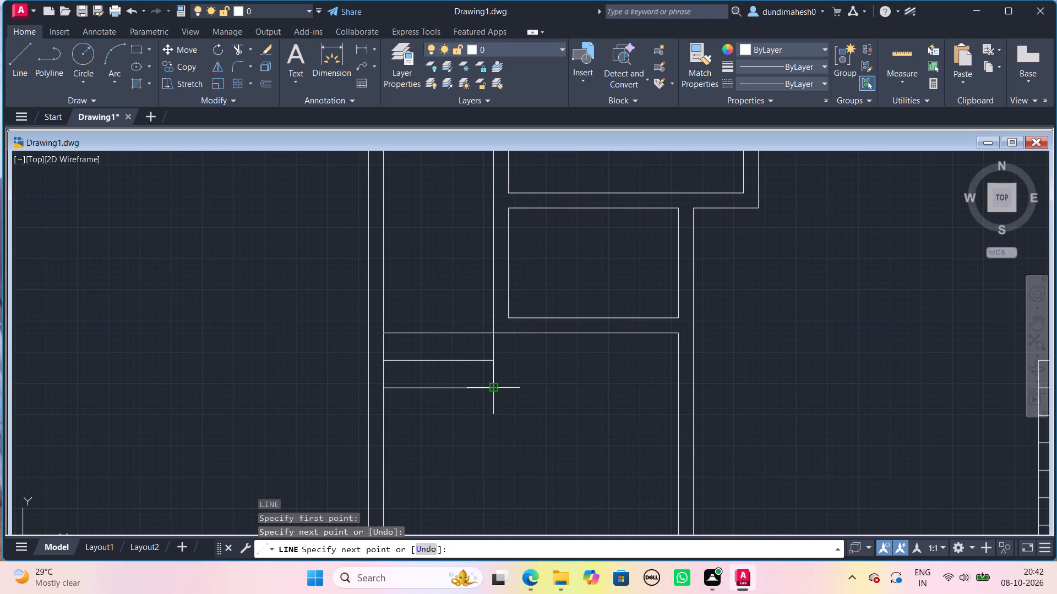
{"action": "key", "text": "space"}
Measure the horizontal distance from the plot's left wall inner line to the large room's left wall outer line.
{"action": "scroll", "coordinate": [494, 389], "scroll_direction": "down", "scroll_amount": 2}
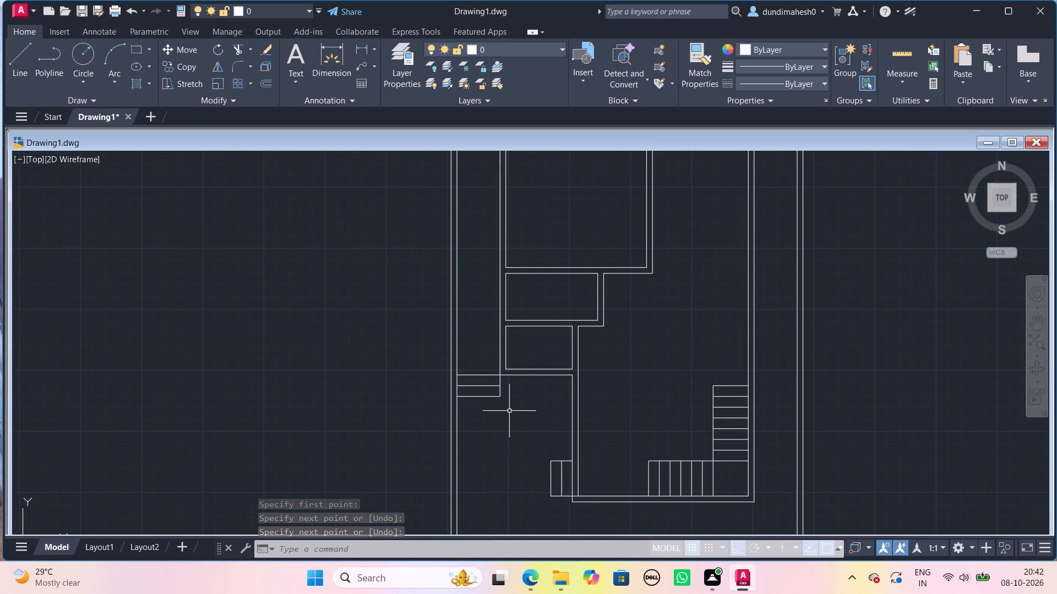
{"action": "left_click", "coordinate": [369, 47]}
{"action": "scroll", "coordinate": [450, 451], "scroll_direction": "up", "scroll_amount": 2}
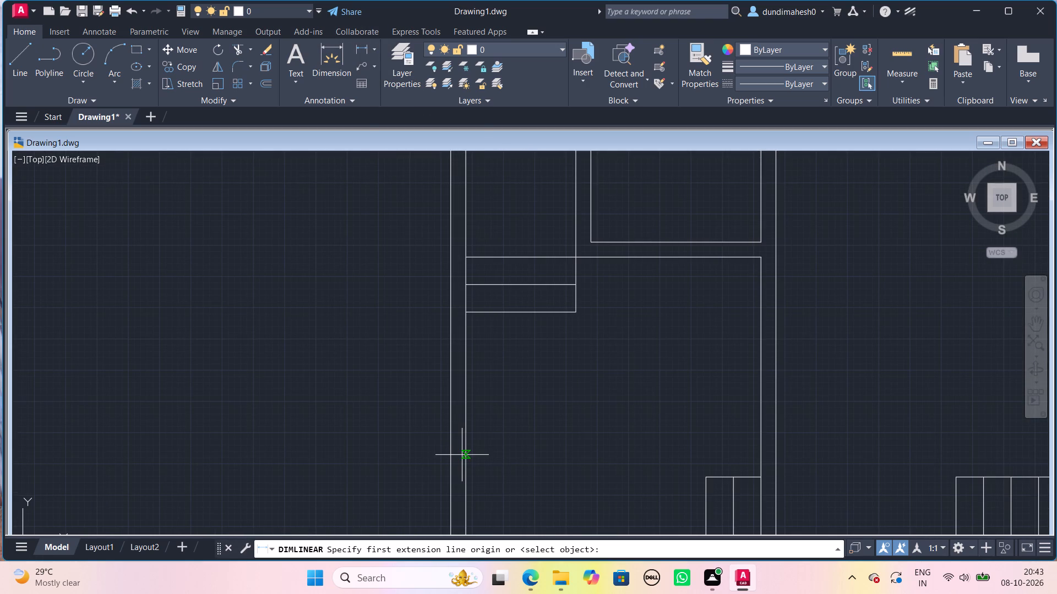
{"action": "left_click", "coordinate": [463, 415]}
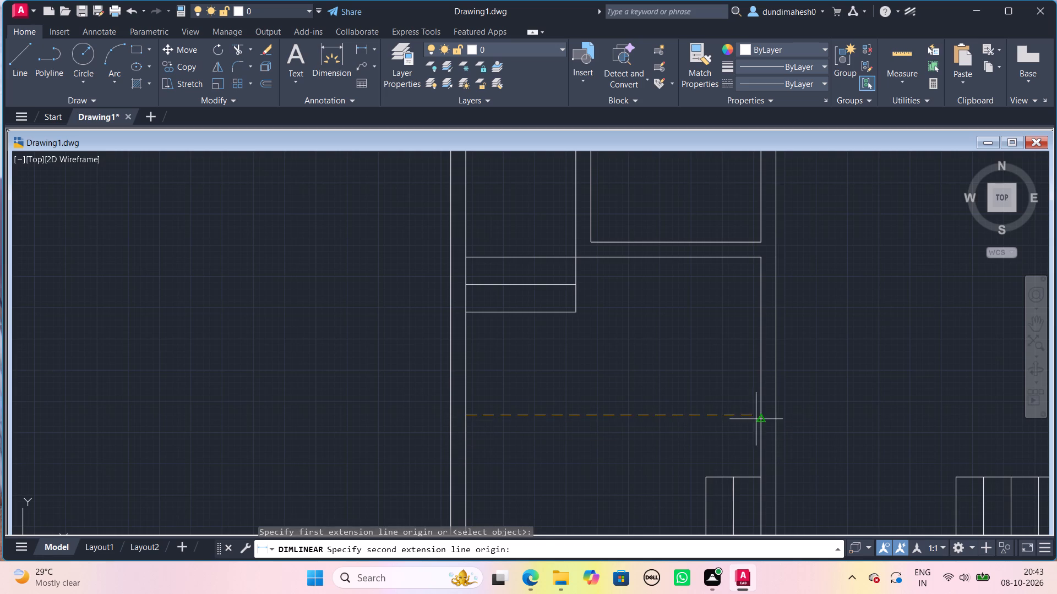
{"action": "left_click", "coordinate": [758, 421]}
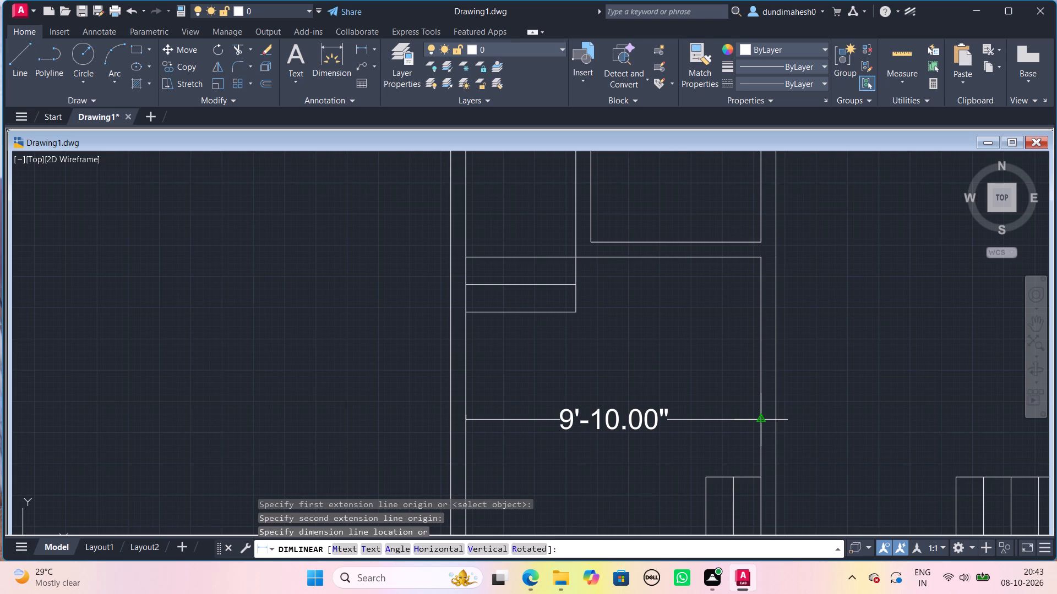
{"action": "key", "text": "Escape"}
Measure the vertical distance from the lowest small room's outer bottom line to the inner line of the plot's bottom wall.
{"action": "key", "text": "space"}
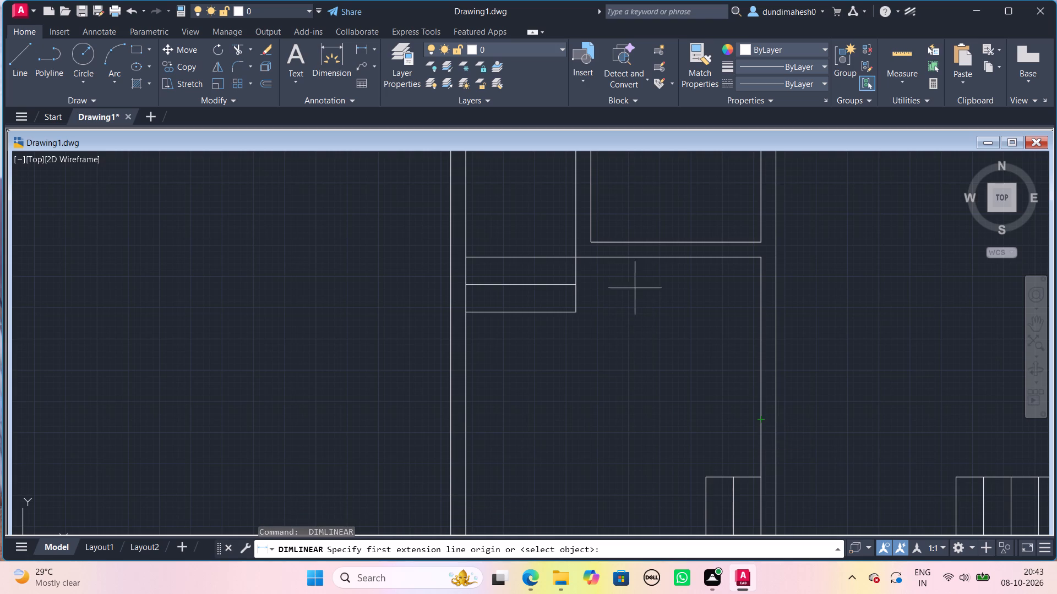
{"action": "scroll", "coordinate": [644, 258], "scroll_direction": "down", "scroll_amount": 1}
{"action": "left_click", "coordinate": [644, 258]}
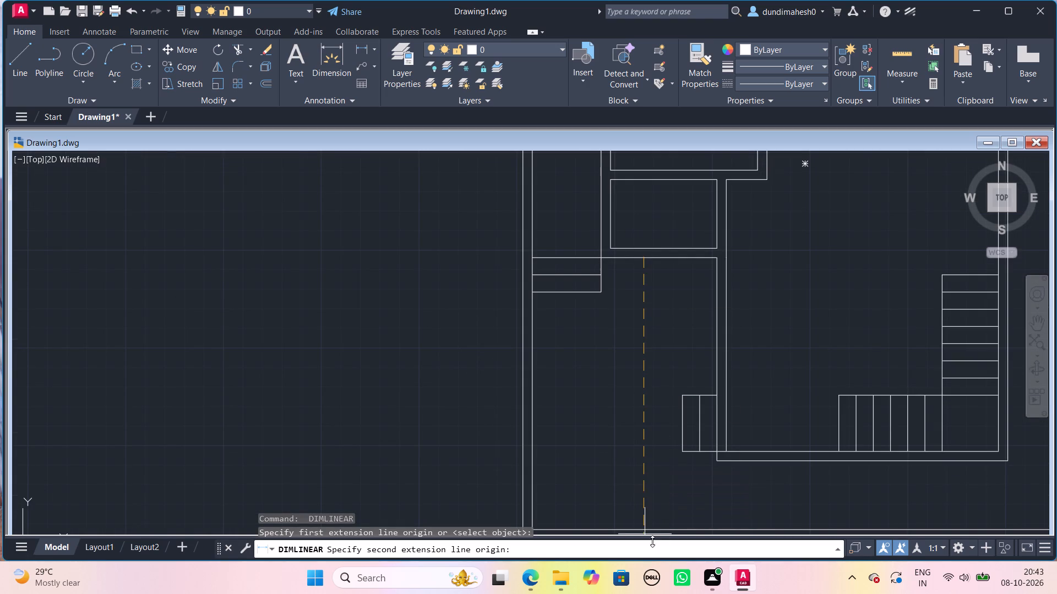
{"action": "scroll", "coordinate": [650, 531], "scroll_direction": "up", "scroll_amount": 1}
{"action": "middle_click_drag", "start_coordinate": [650, 531], "coordinate": [608, 434]}
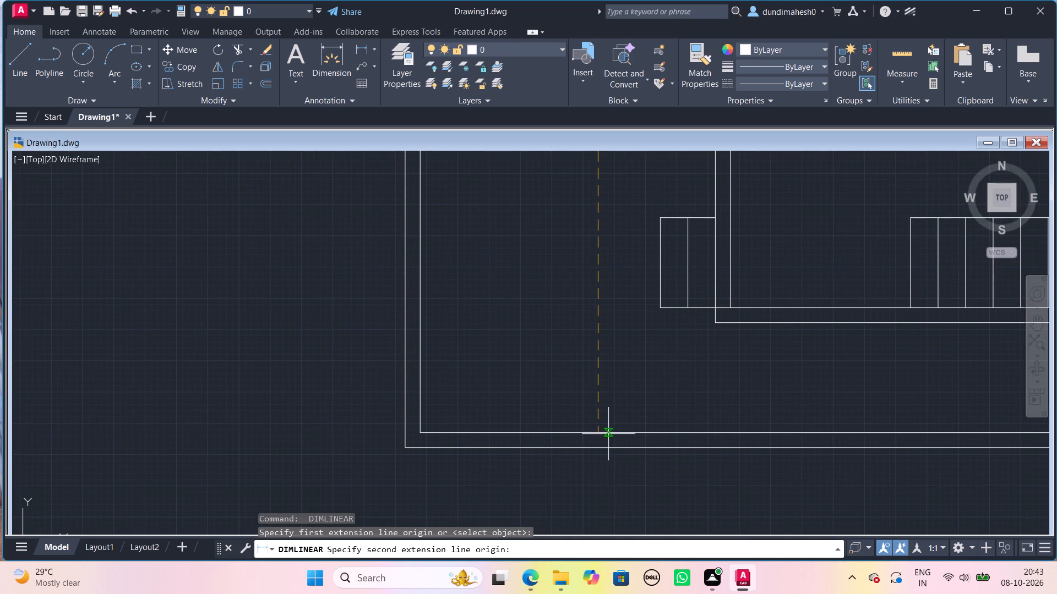
{"action": "left_click", "coordinate": [597, 433]}
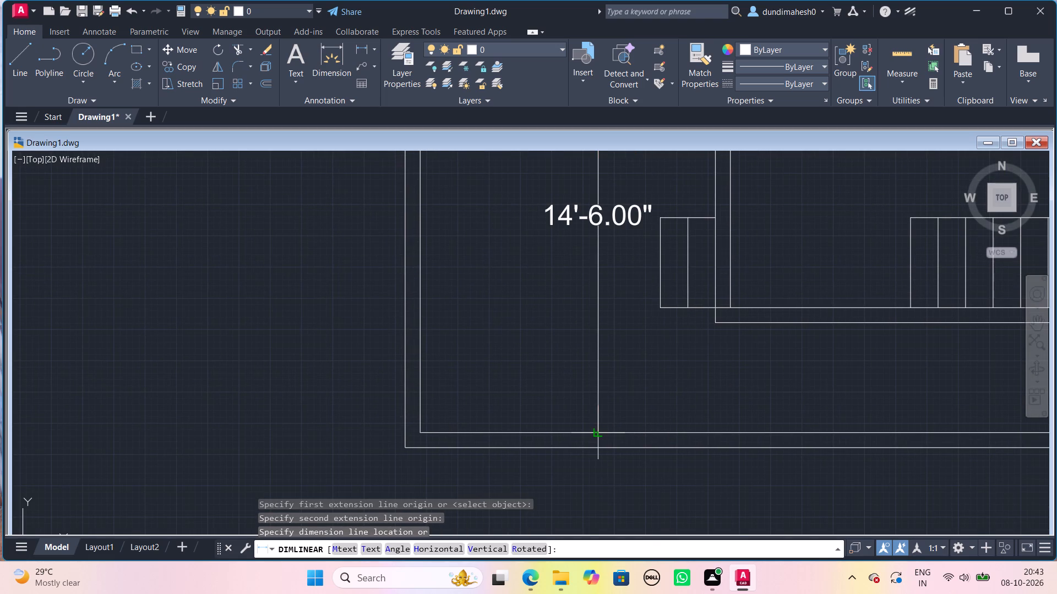
{"action": "key", "text": "Escape"}
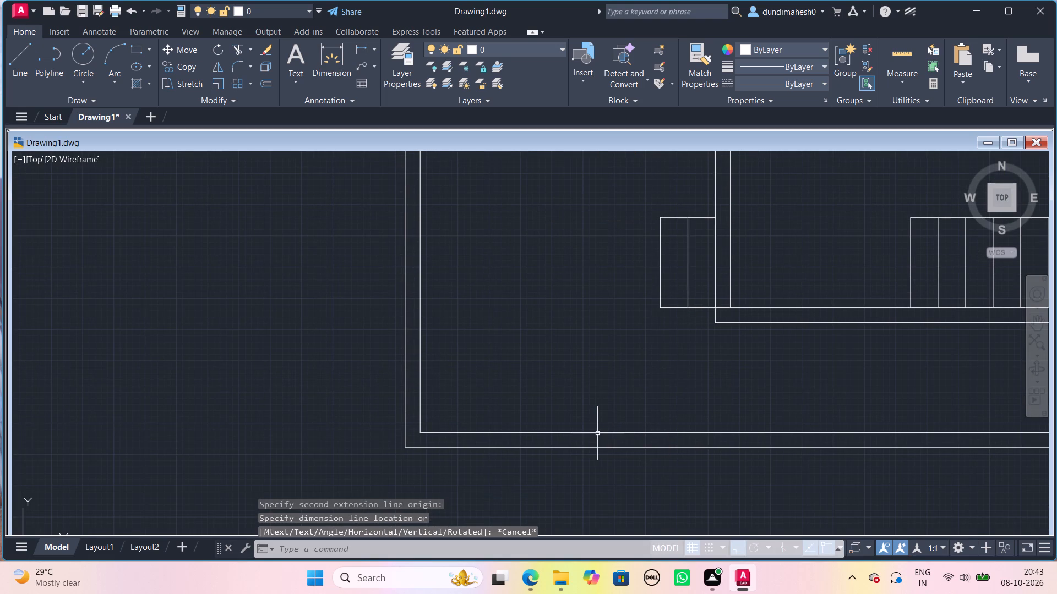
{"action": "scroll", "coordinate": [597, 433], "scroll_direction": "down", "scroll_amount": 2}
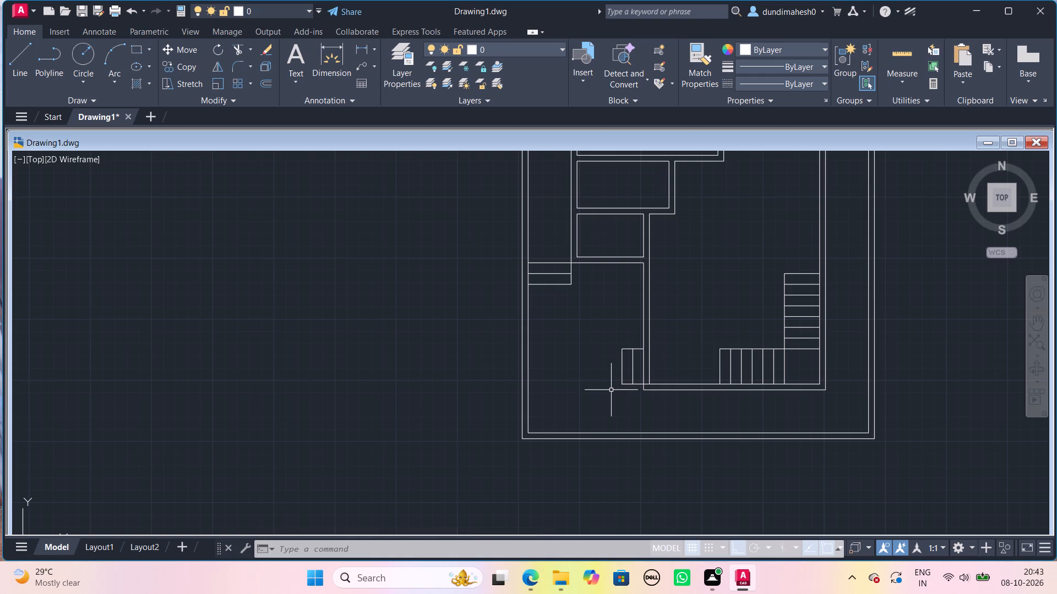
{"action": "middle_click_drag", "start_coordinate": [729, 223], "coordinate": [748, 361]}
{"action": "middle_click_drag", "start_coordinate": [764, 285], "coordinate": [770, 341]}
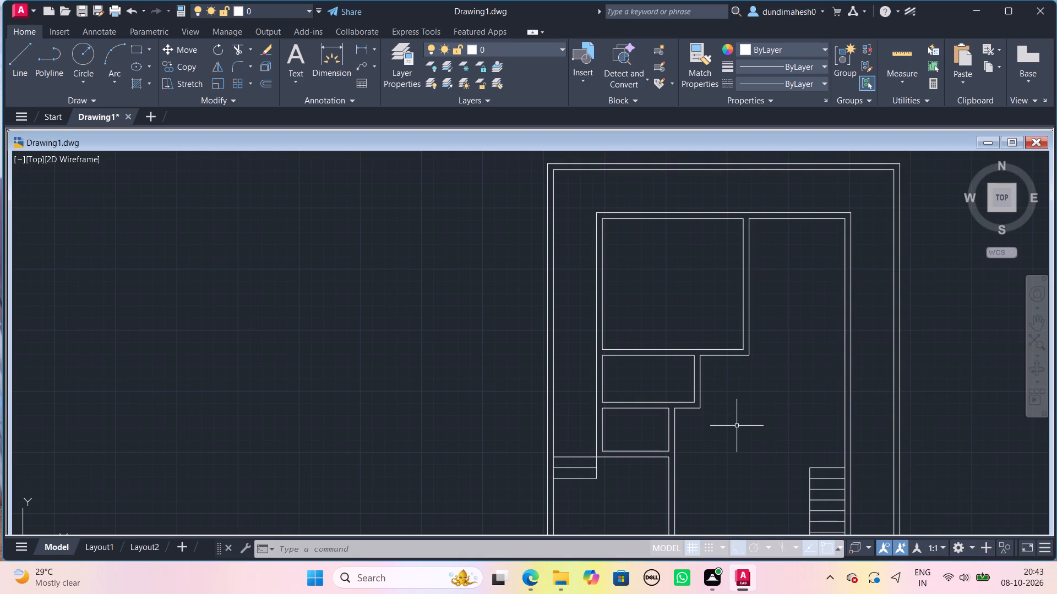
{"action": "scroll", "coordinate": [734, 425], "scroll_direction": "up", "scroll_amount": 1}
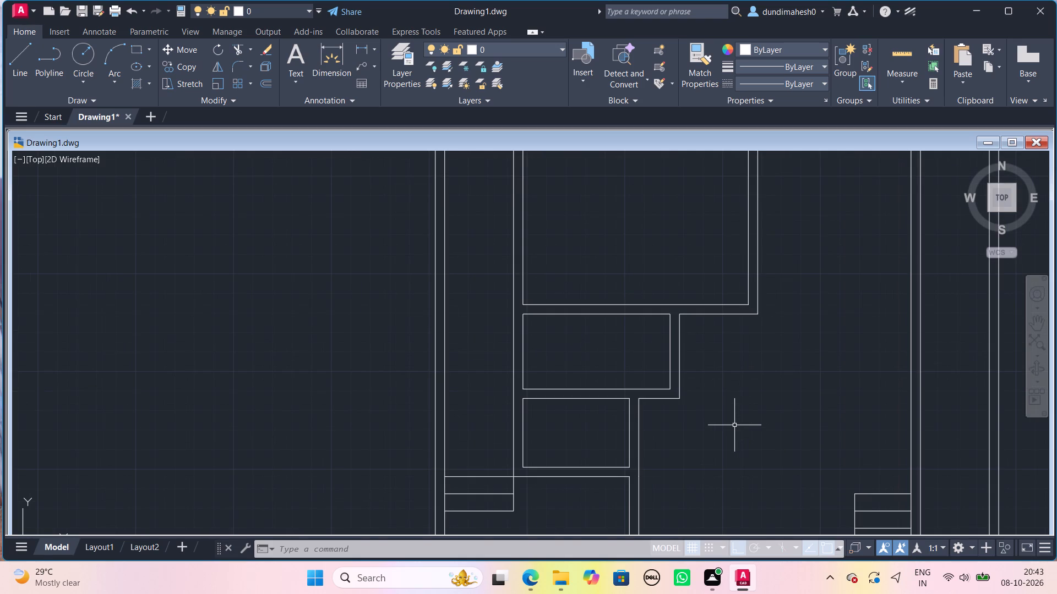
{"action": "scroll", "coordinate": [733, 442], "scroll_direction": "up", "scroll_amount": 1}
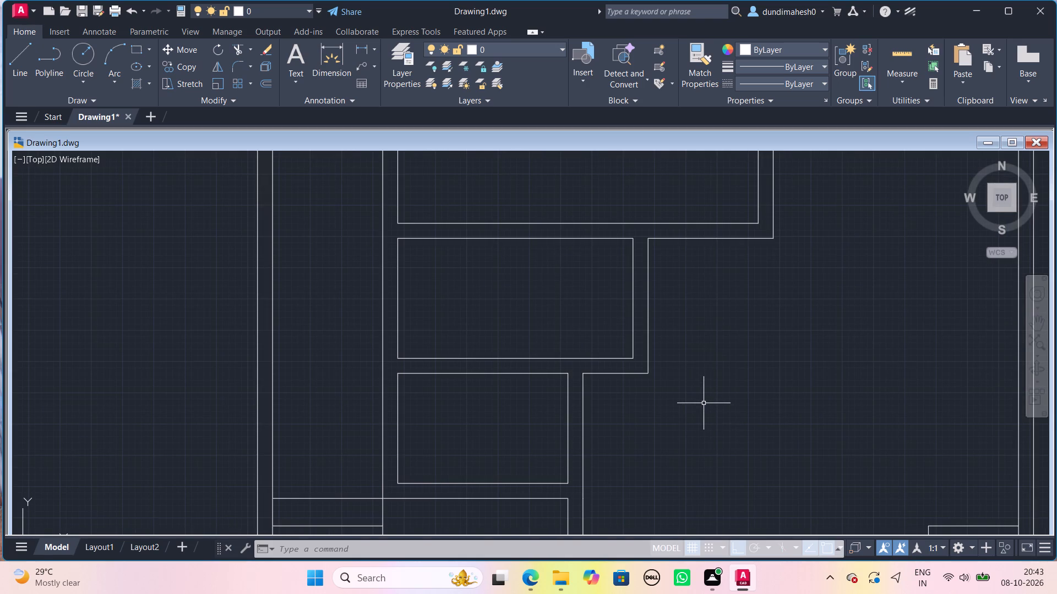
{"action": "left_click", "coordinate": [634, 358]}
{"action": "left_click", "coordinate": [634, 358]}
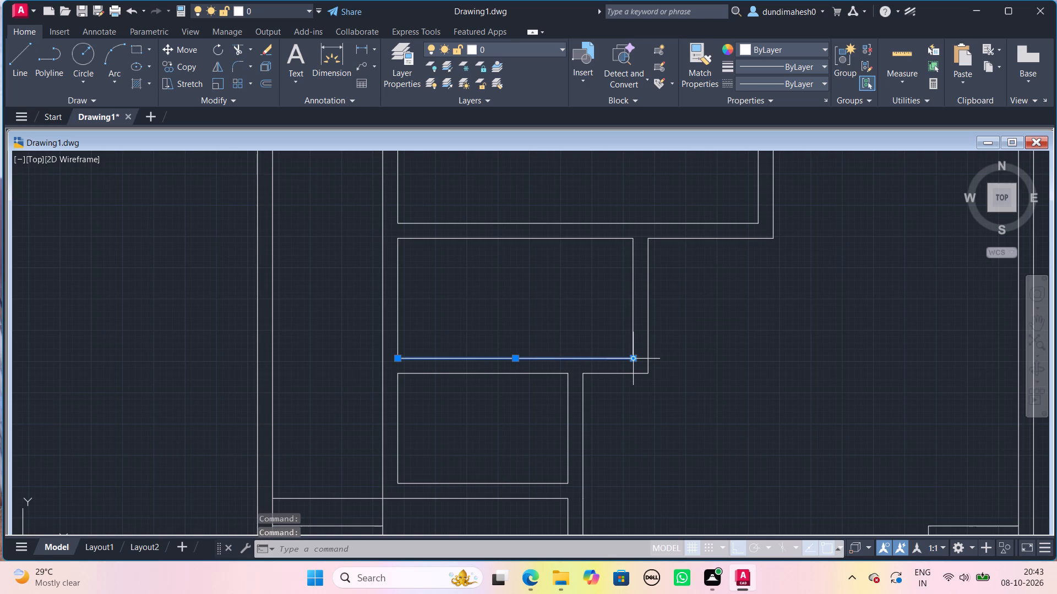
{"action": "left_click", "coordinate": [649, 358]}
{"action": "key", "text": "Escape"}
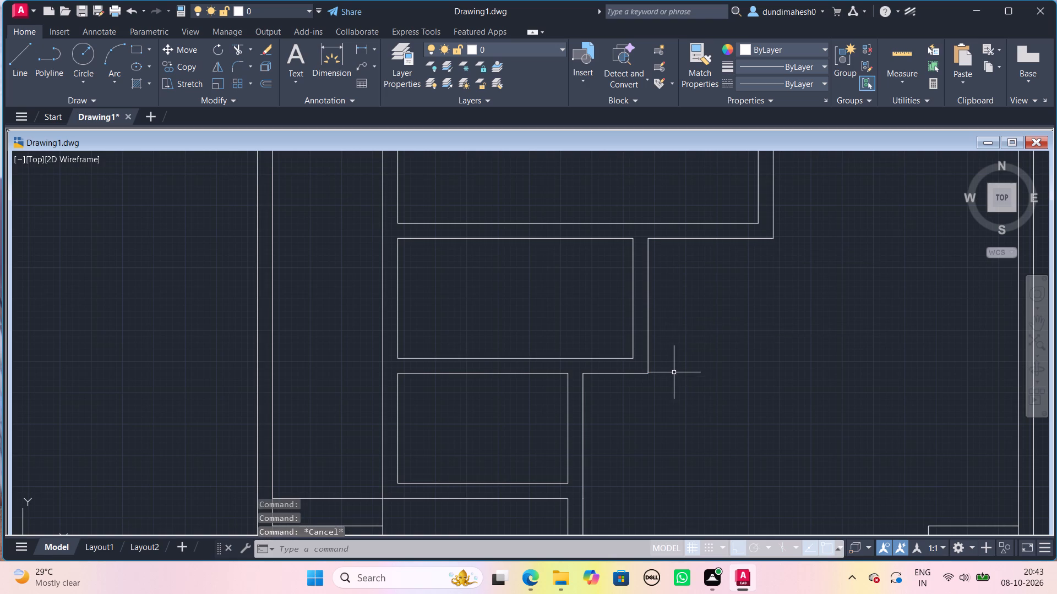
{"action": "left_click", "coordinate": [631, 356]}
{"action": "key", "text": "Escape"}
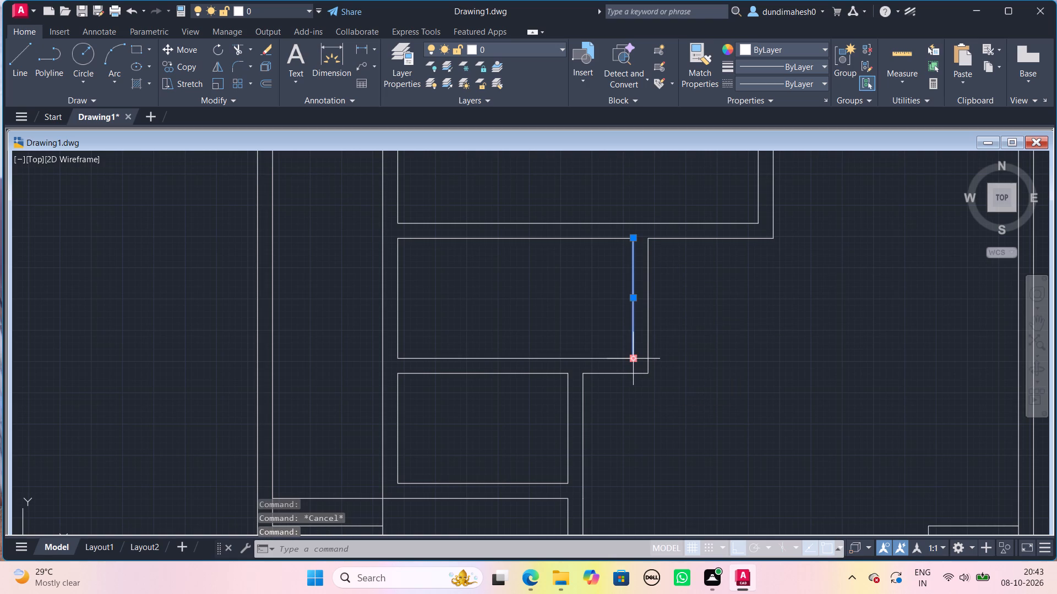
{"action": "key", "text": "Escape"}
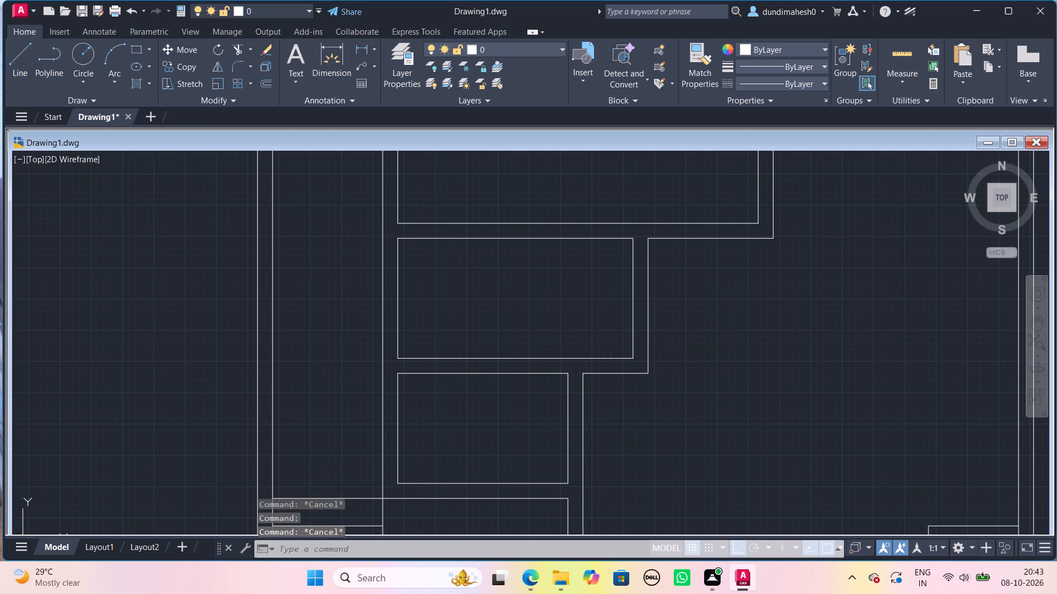
Stretch the right end of the middle left-side room's inner bottom line to the outer line of its right wall.
{"action": "left_click", "coordinate": [623, 353]}
{"action": "left_click", "coordinate": [626, 361]}
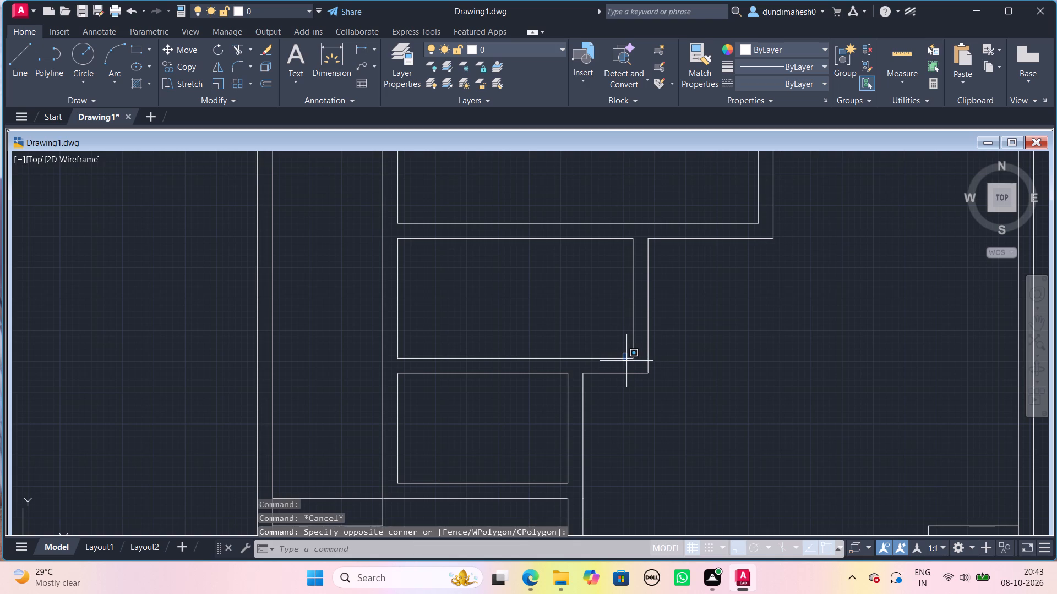
{"action": "left_click", "coordinate": [622, 358]}
{"action": "scroll", "coordinate": [624, 359], "scroll_direction": "up", "scroll_amount": 2}
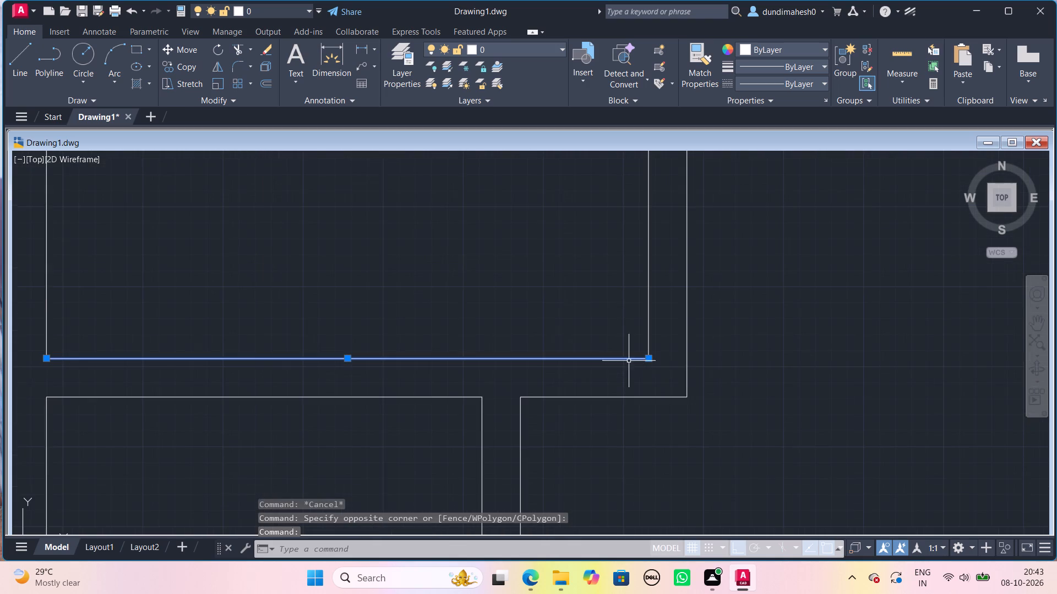
{"action": "left_click", "coordinate": [650, 358]}
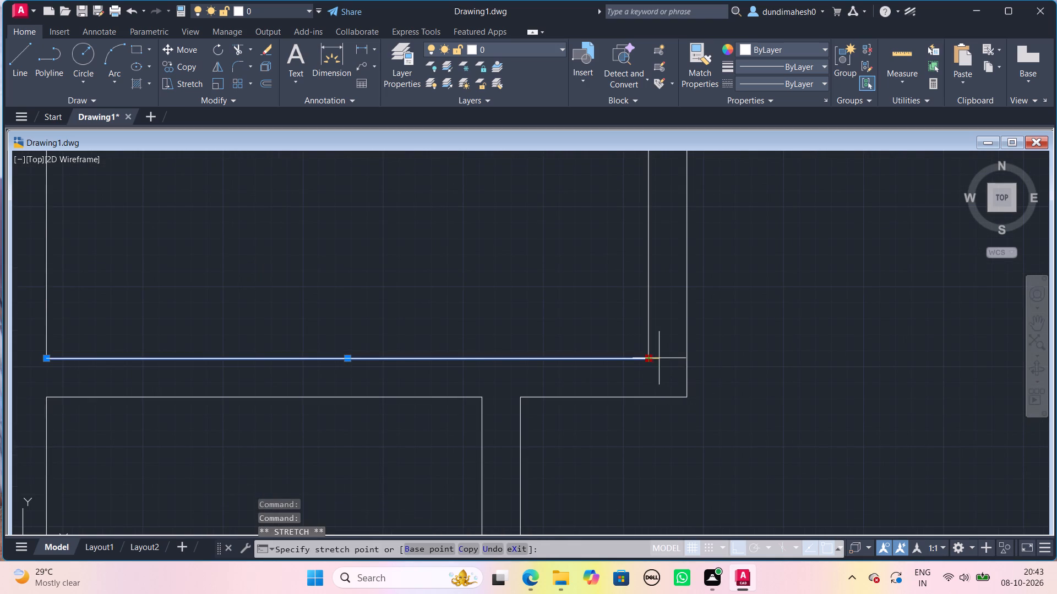
{"action": "left_click", "coordinate": [690, 358]}
{"action": "key", "text": "Escape"}
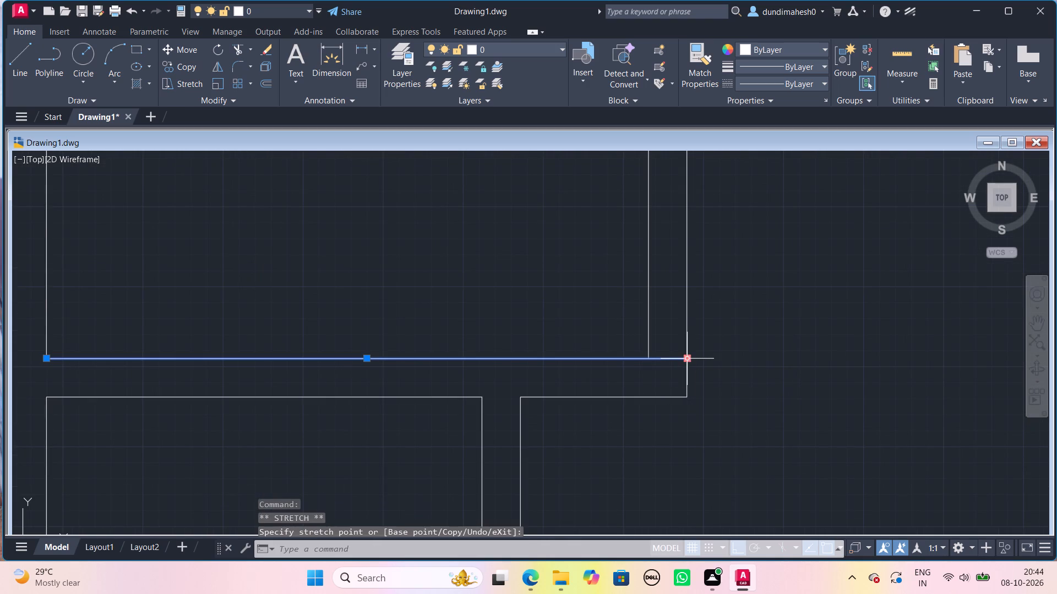
{"action": "key", "text": "Escape"}
Draw a horizontal line about 8'-6" to the right from where the stretched line meets the middle room's outer right wall line.
{"action": "scroll", "coordinate": [712, 367], "scroll_direction": "down", "scroll_amount": 2}
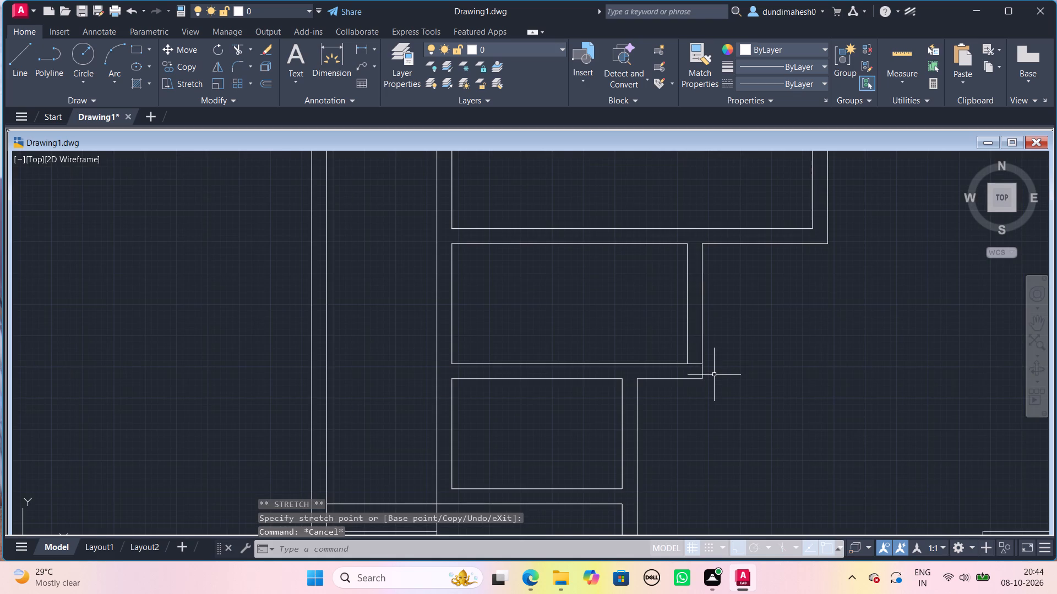
{"action": "scroll", "coordinate": [694, 367], "scroll_direction": "up", "scroll_amount": 1}
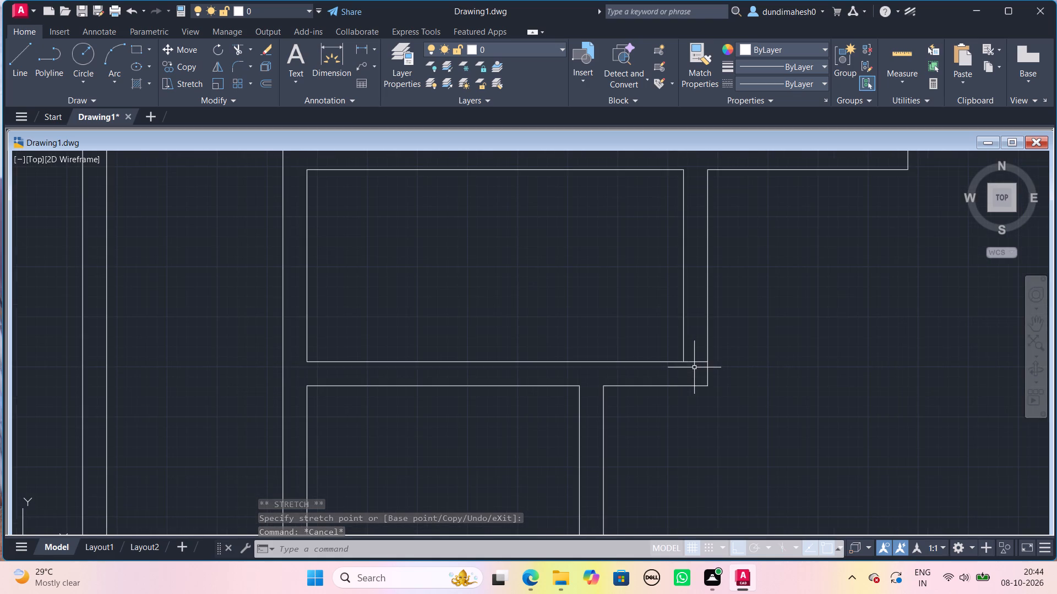
{"action": "key", "text": "l"}
{"action": "key", "text": "Return"}
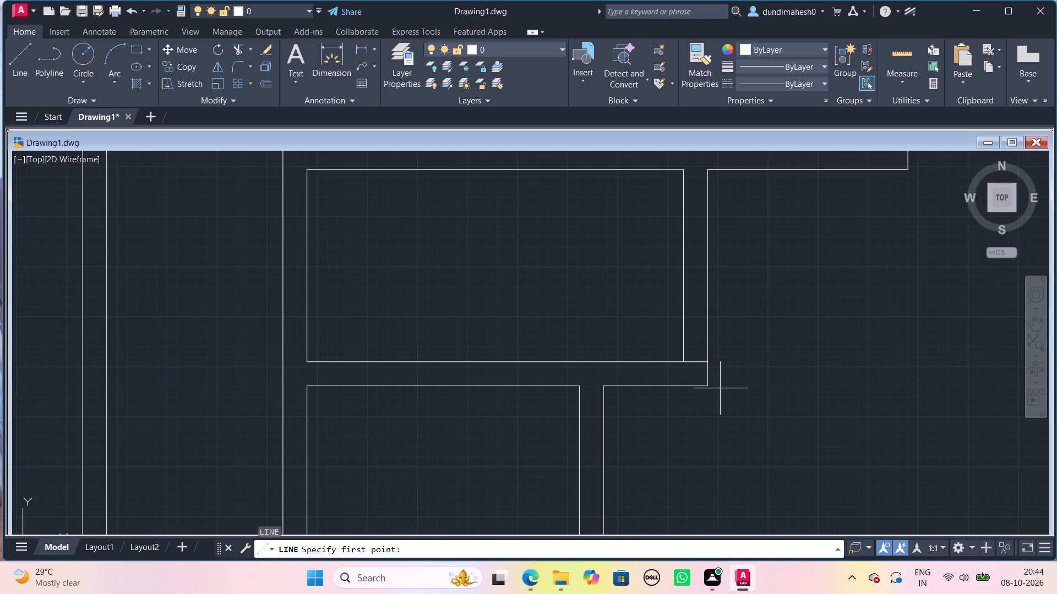
{"action": "left_click", "coordinate": [710, 361]}
{"action": "scroll", "coordinate": [771, 370], "scroll_direction": "down", "scroll_amount": 2}
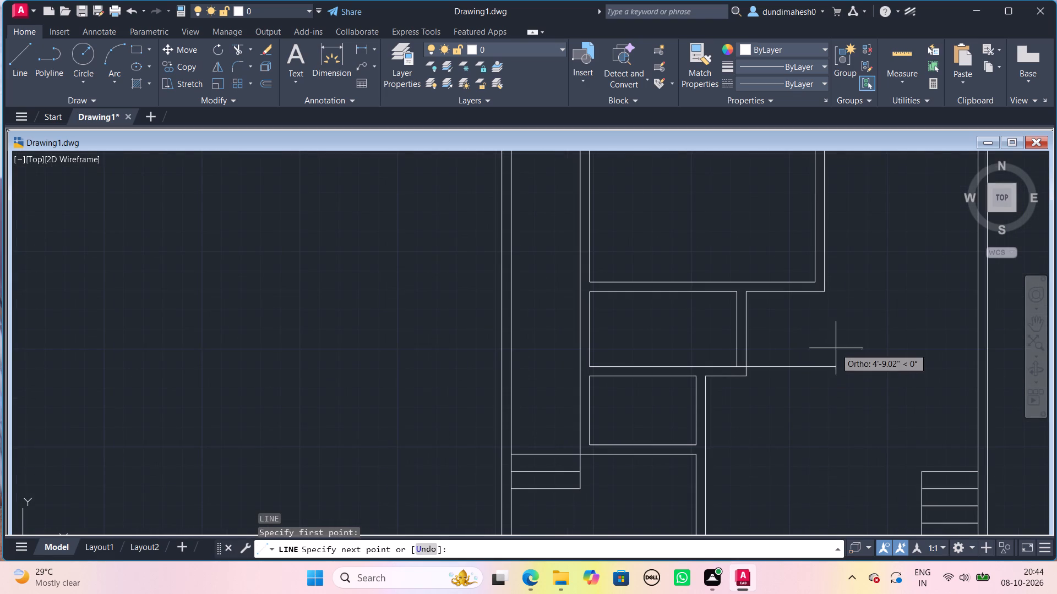
{"action": "left_click", "coordinate": [905, 377]}
{"action": "key", "text": "space"}
Draw a parallel line about 8'-6" long from the middle room's outer bottom-right corner and close the right end of the new wall.
{"action": "scroll", "coordinate": [791, 389], "scroll_direction": "up", "scroll_amount": 1}
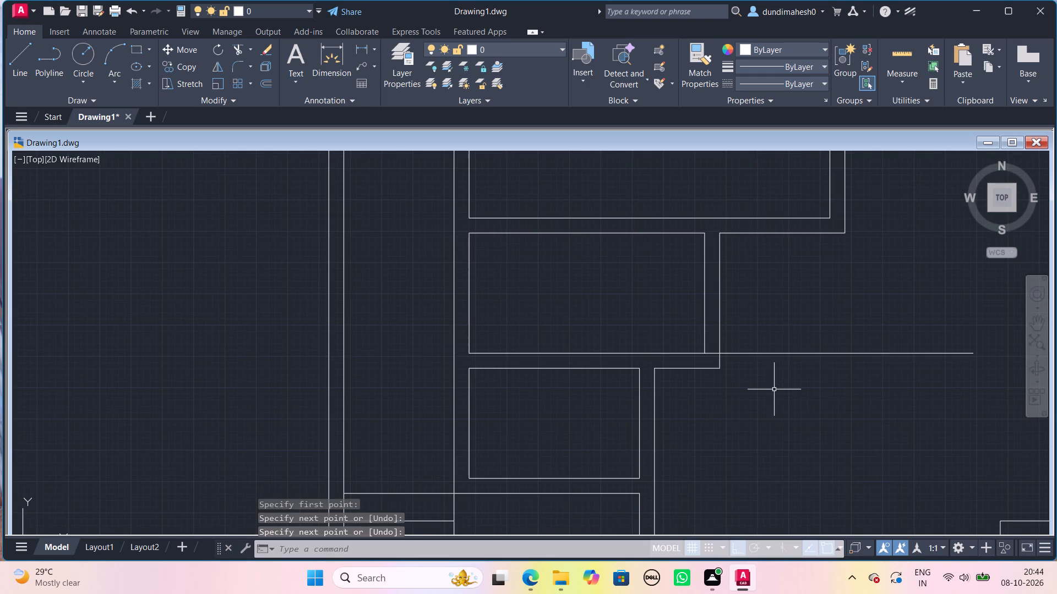
{"action": "key", "text": "space"}
{"action": "left_click", "coordinate": [718, 370]}
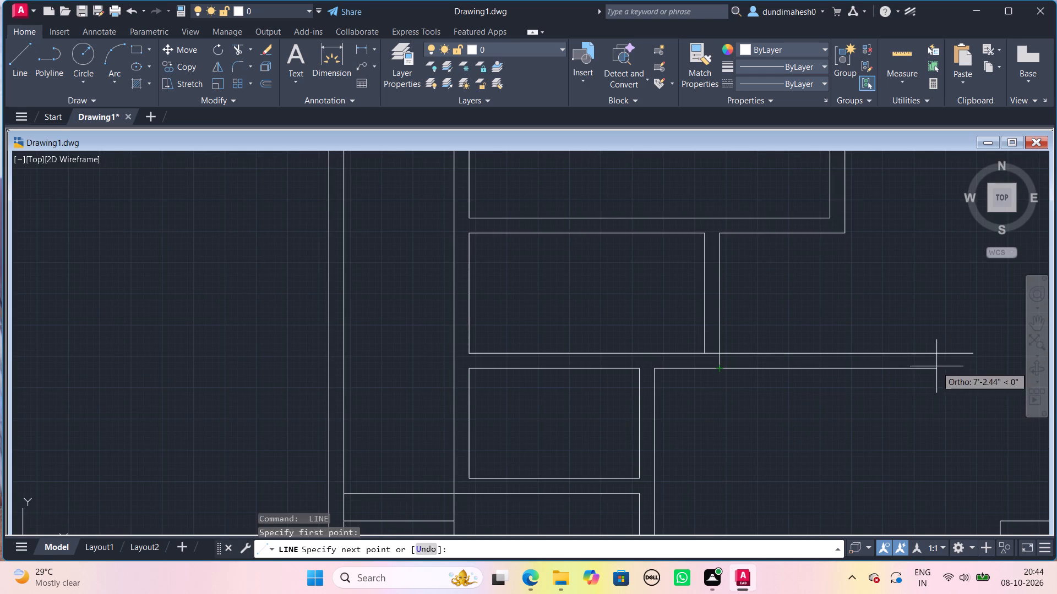
{"action": "left_click", "coordinate": [973, 372]}
{"action": "key", "text": "space"}
{"action": "key", "text": "space"}
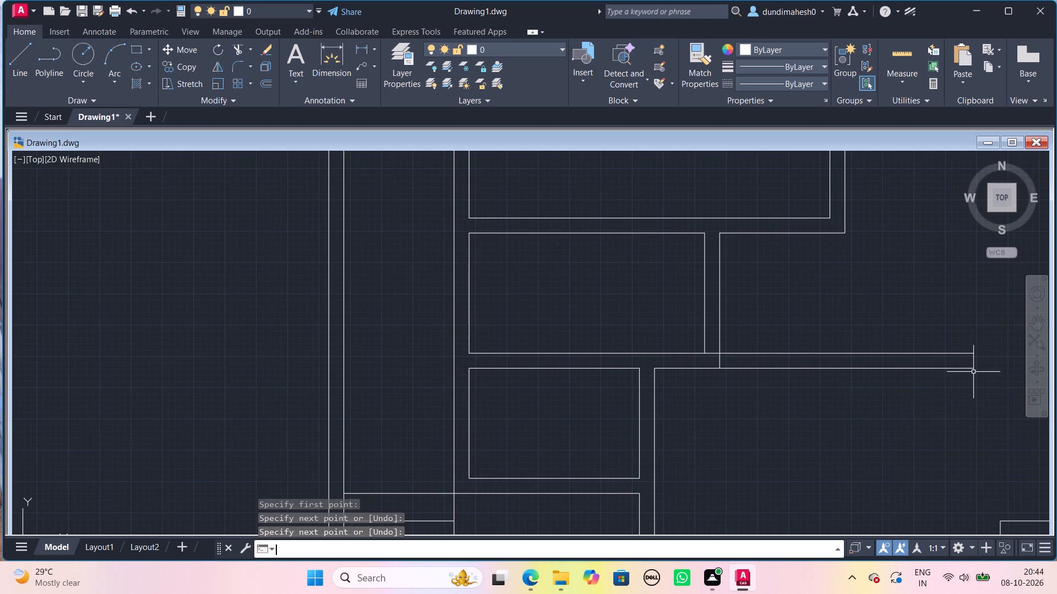
{"action": "left_click", "coordinate": [973, 370]}
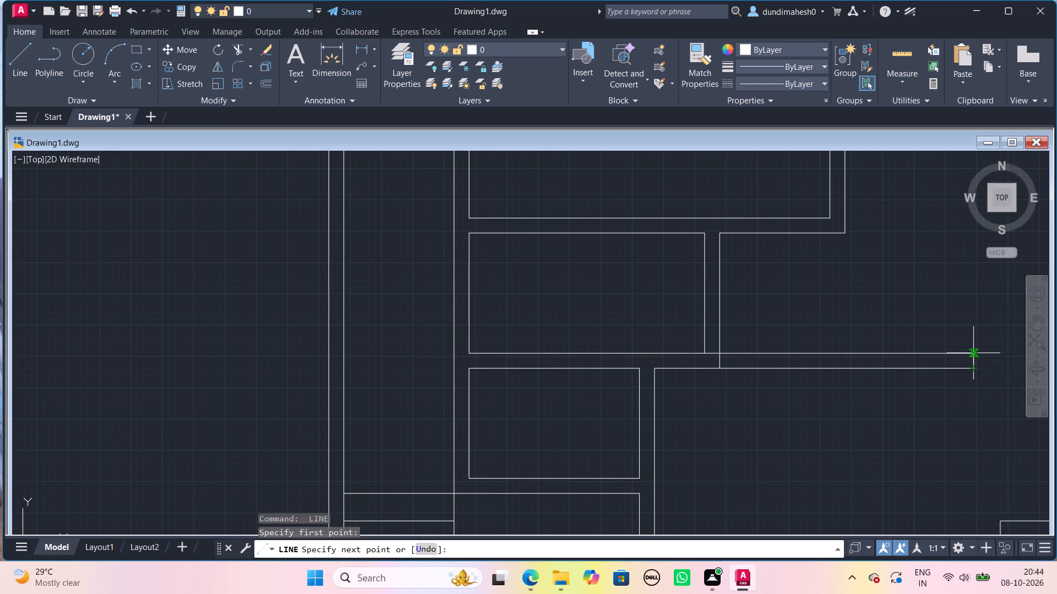
{"action": "left_click", "coordinate": [975, 350]}
{"action": "key", "text": "space"}
Trim the extended inner line and the vertical wall segment where the new horizontal wall joins the middle room's corner.
{"action": "type", "text": "trim"}
{"action": "key", "text": "Return"}
{"action": "key", "text": "Return"}
{"action": "scroll", "coordinate": [710, 352], "scroll_direction": "up", "scroll_amount": 1}
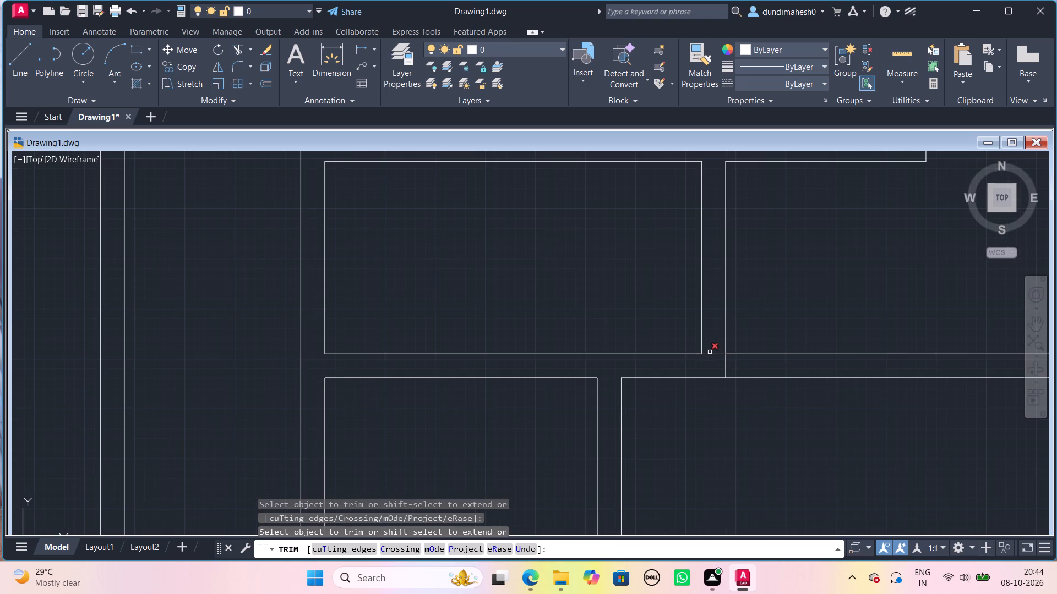
{"action": "left_click", "coordinate": [711, 352]}
{"action": "left_click", "coordinate": [727, 358]}
{"action": "scroll", "coordinate": [727, 361], "scroll_direction": "down", "scroll_amount": 2}
{"action": "key", "text": "Escape"}
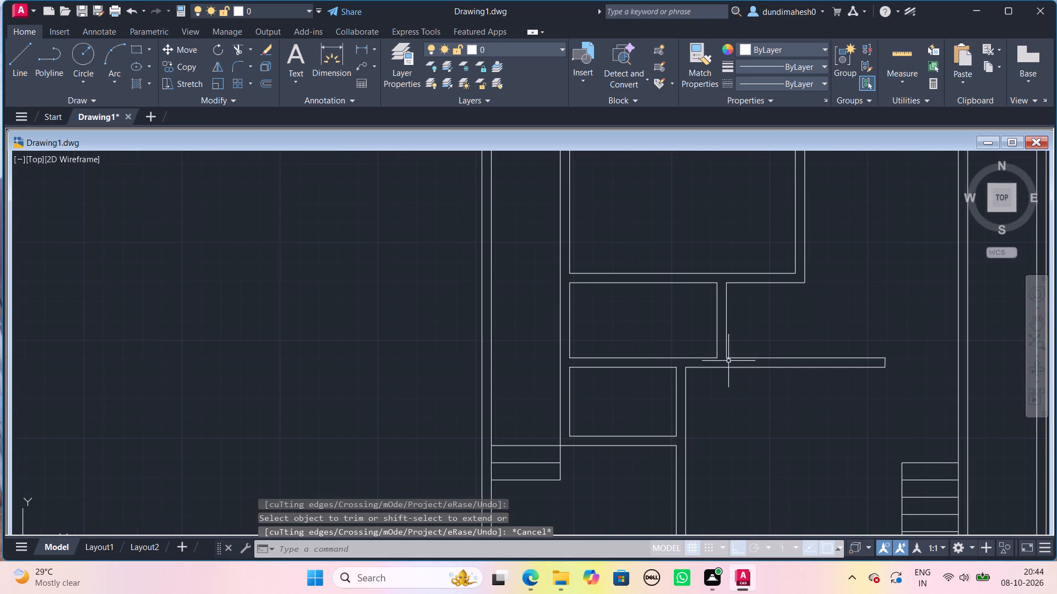
Draw a 6" line across the upper room's bottom wall, 4" left of its inner bottom-right corner, and delete the 4" helper line.
{"action": "key", "text": "l"}
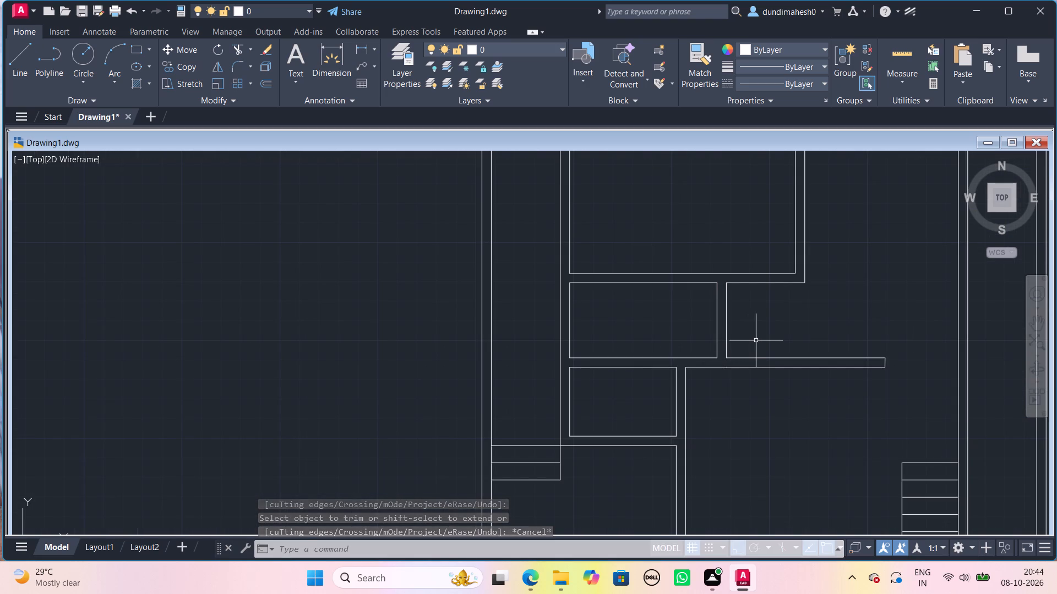
{"action": "key", "text": "Return"}
{"action": "scroll", "coordinate": [786, 317], "scroll_direction": "up", "scroll_amount": 1}
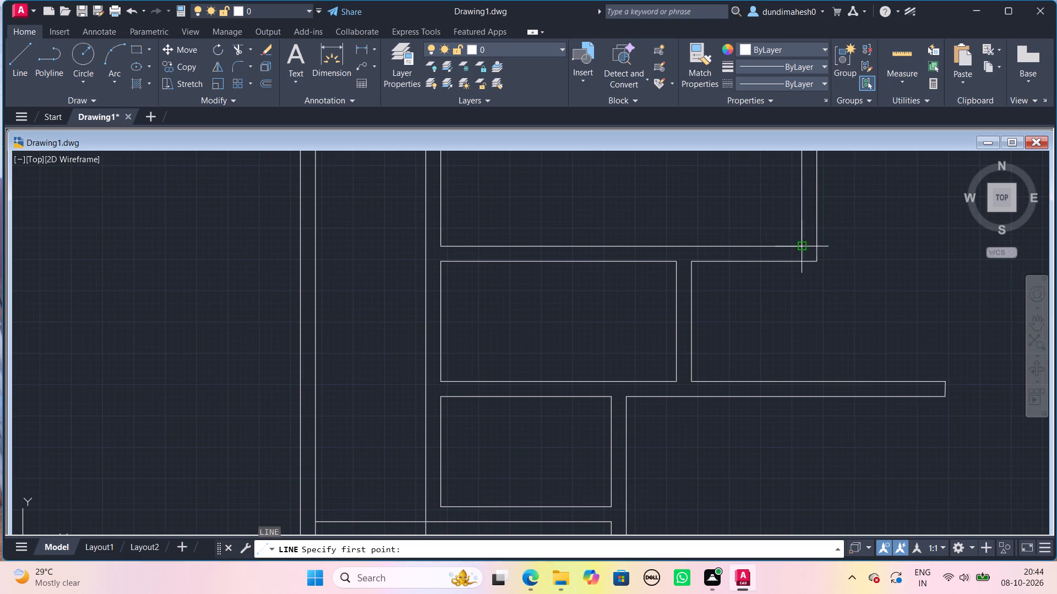
{"action": "left_click", "coordinate": [803, 241]}
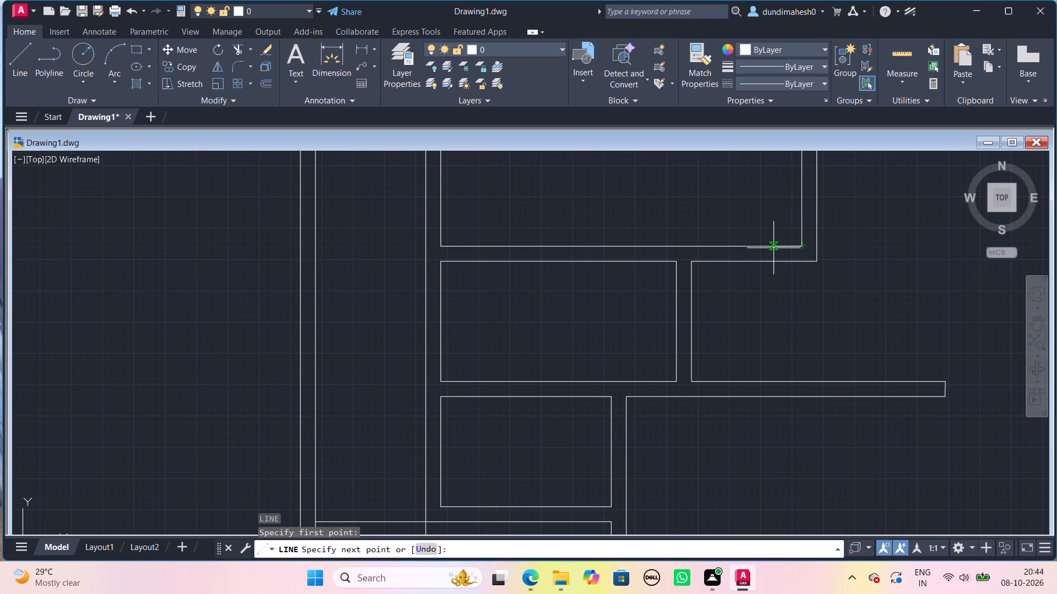
{"action": "key", "text": "4"}
{"action": "key", "text": "shift+quotedbl"}
{"action": "key", "text": "Return"}
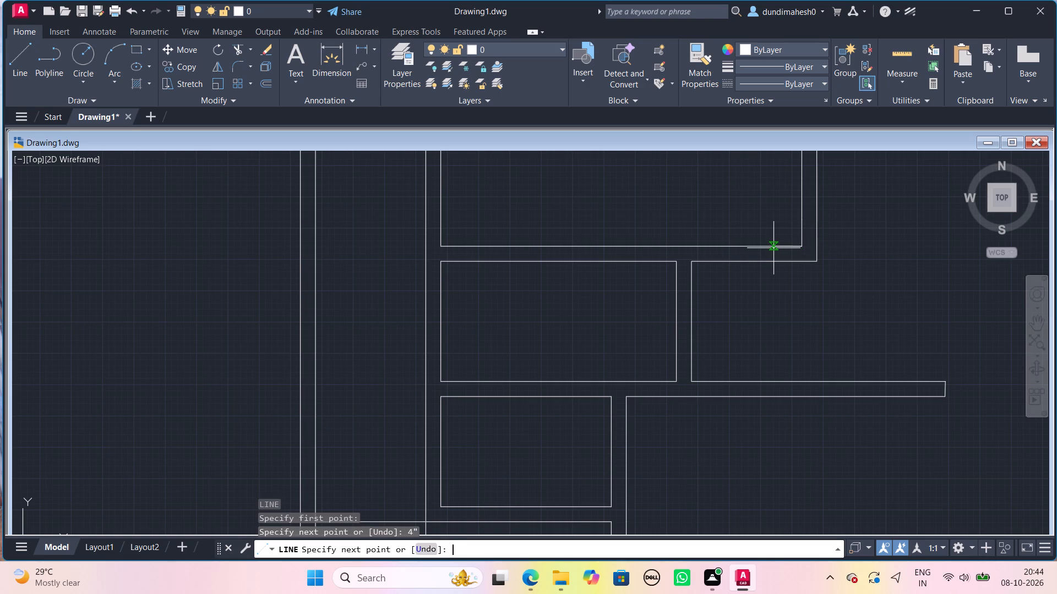
{"action": "type", "text": "6\""}
{"action": "key", "text": "Return"}
{"action": "key", "text": "space"}
{"action": "scroll", "coordinate": [797, 279], "scroll_direction": "up", "scroll_amount": 2}
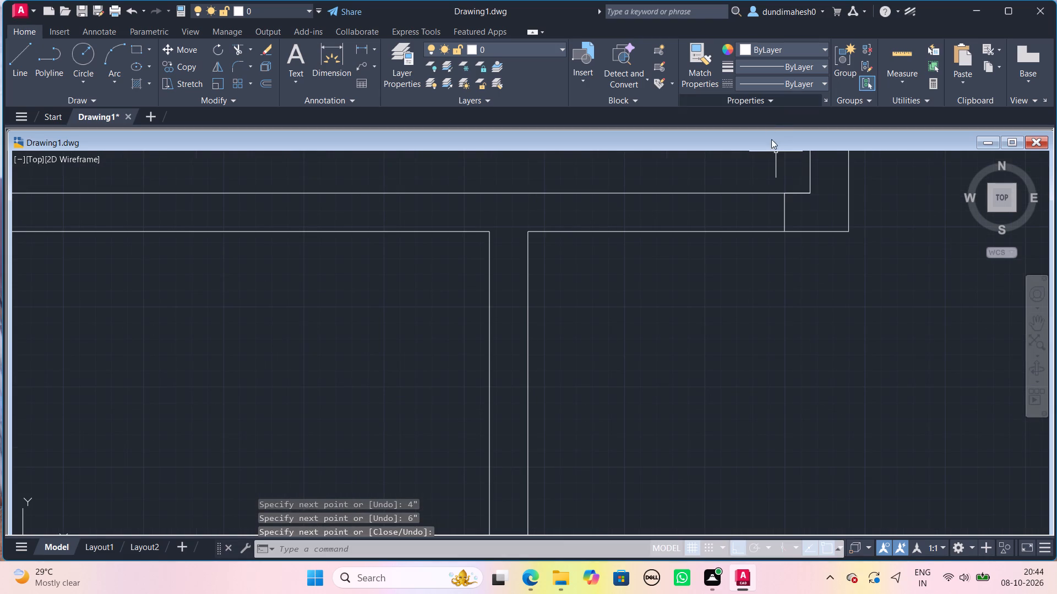
{"action": "left_click", "coordinate": [802, 191]}
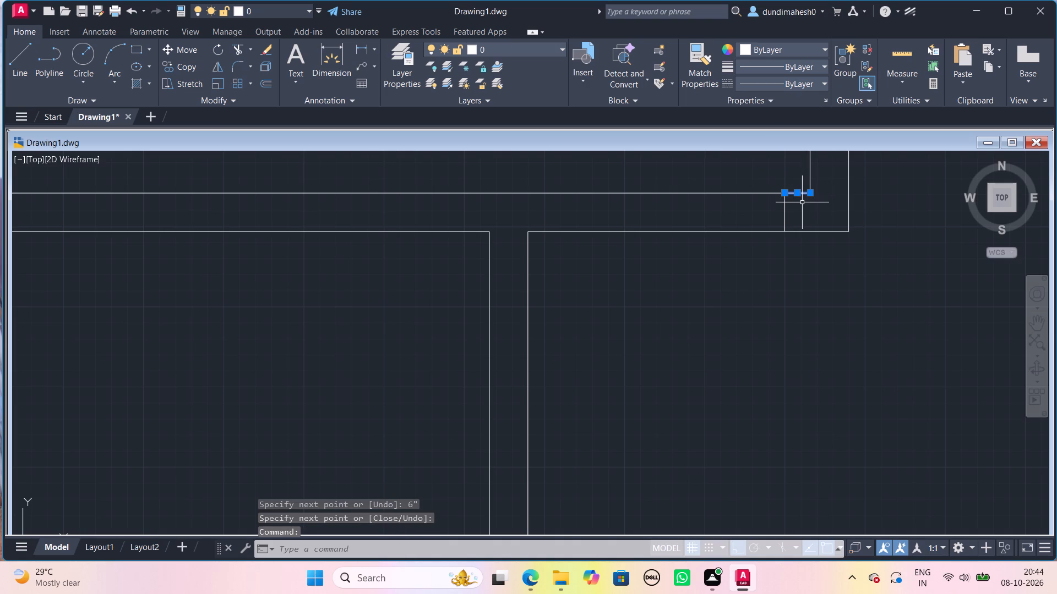
{"action": "key", "text": "Delete"}
Offset the line across the wall 3" to the left to outline the right door frame.
{"action": "key", "text": "o"}
{"action": "key", "text": "Return"}
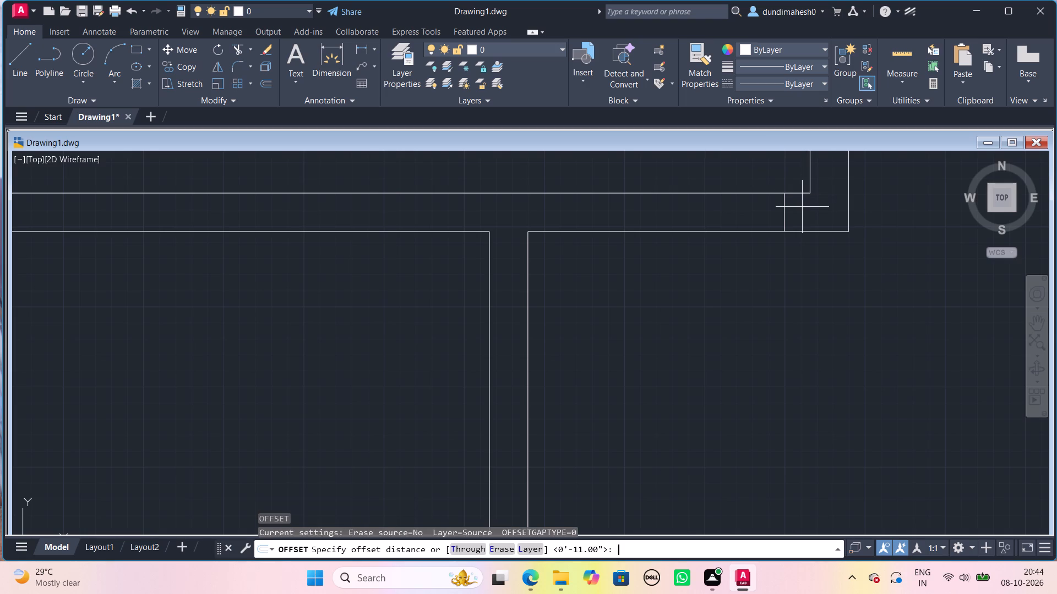
{"action": "type", "text": "3\""}
{"action": "key", "text": "Return"}
{"action": "left_click", "coordinate": [784, 200]}
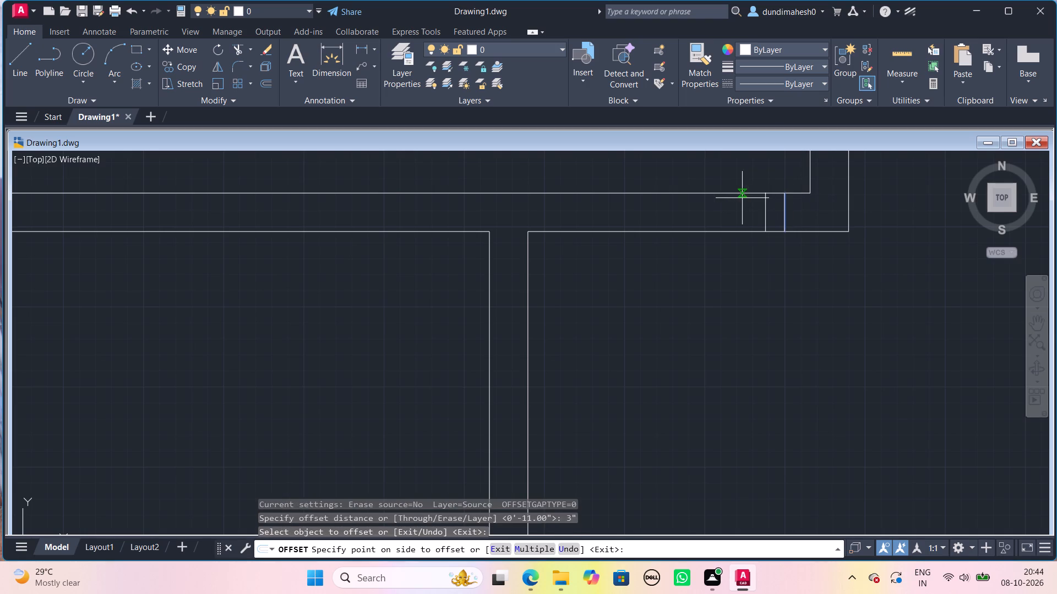
{"action": "left_click", "coordinate": [741, 198]}
{"action": "key", "text": "space"}
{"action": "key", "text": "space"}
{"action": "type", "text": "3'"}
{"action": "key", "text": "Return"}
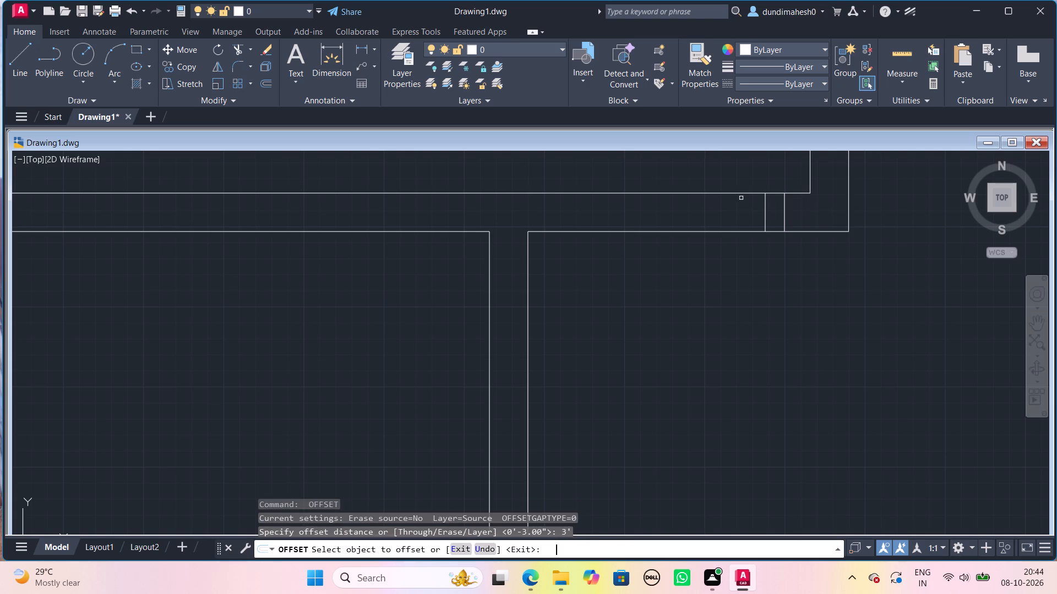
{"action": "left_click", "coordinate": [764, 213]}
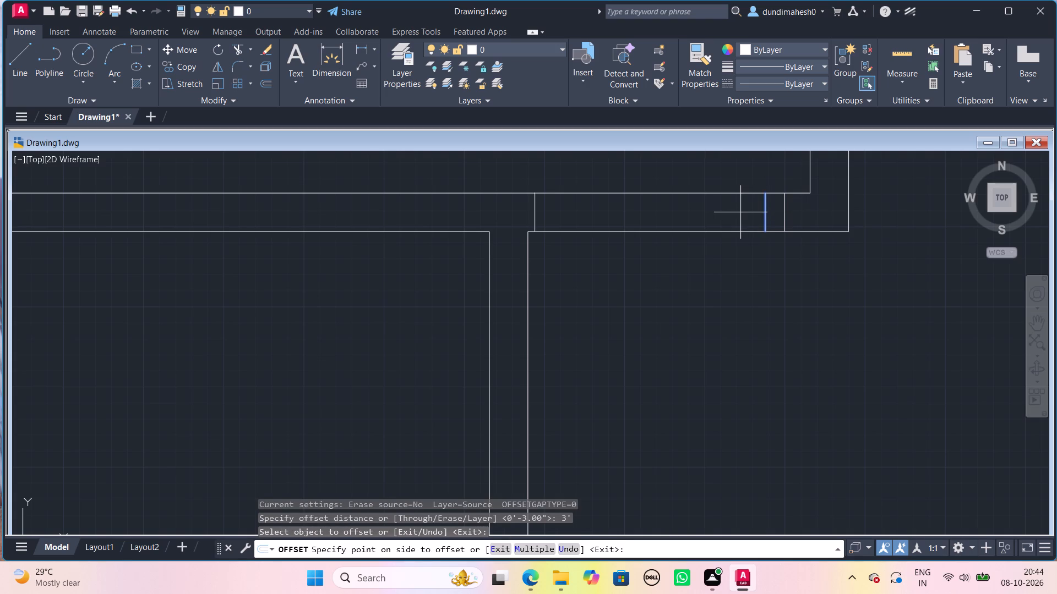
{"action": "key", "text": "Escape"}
Offset the right frame's left line 2'6" to the left for the door opening, and offset that copy another 3" for the left frame.
{"action": "key", "text": "space"}
{"action": "type", "text": "2'6\""}
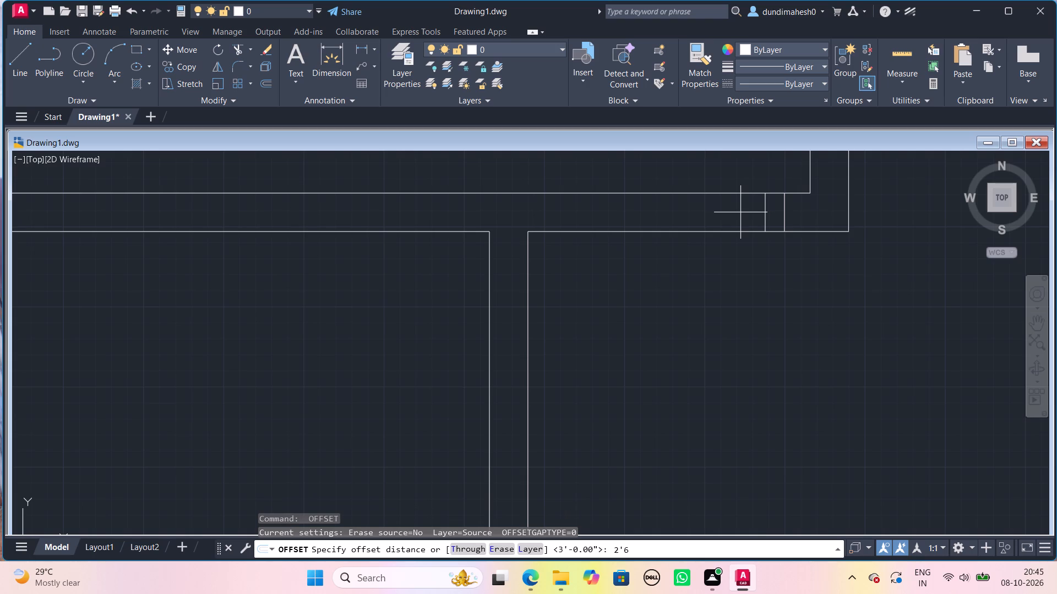
{"action": "key", "text": "Return"}
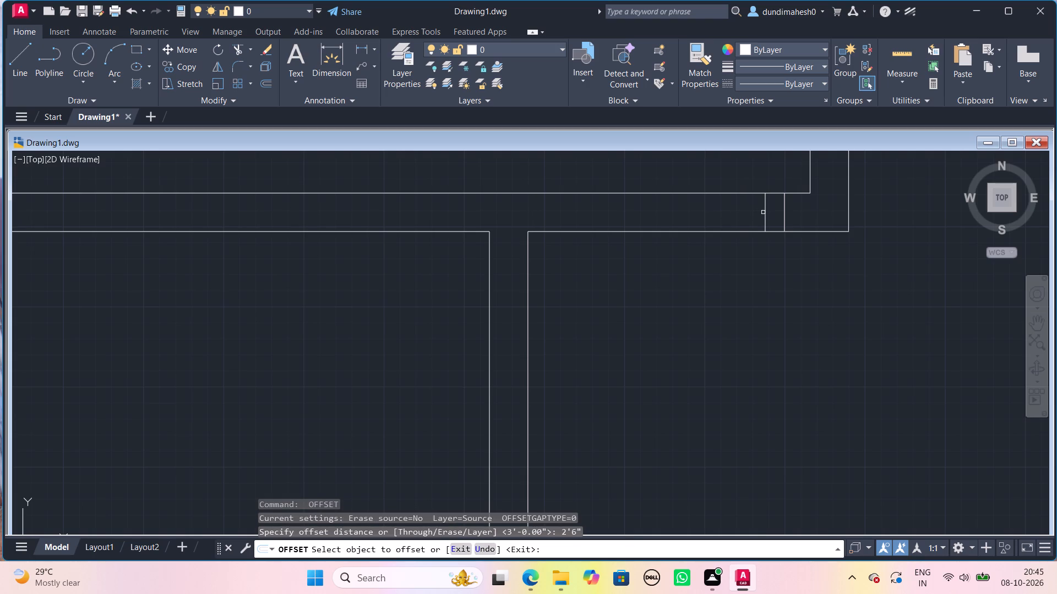
{"action": "left_click", "coordinate": [764, 212]}
{"action": "left_click", "coordinate": [736, 201]}
{"action": "key", "text": "space"}
{"action": "key", "text": "space"}
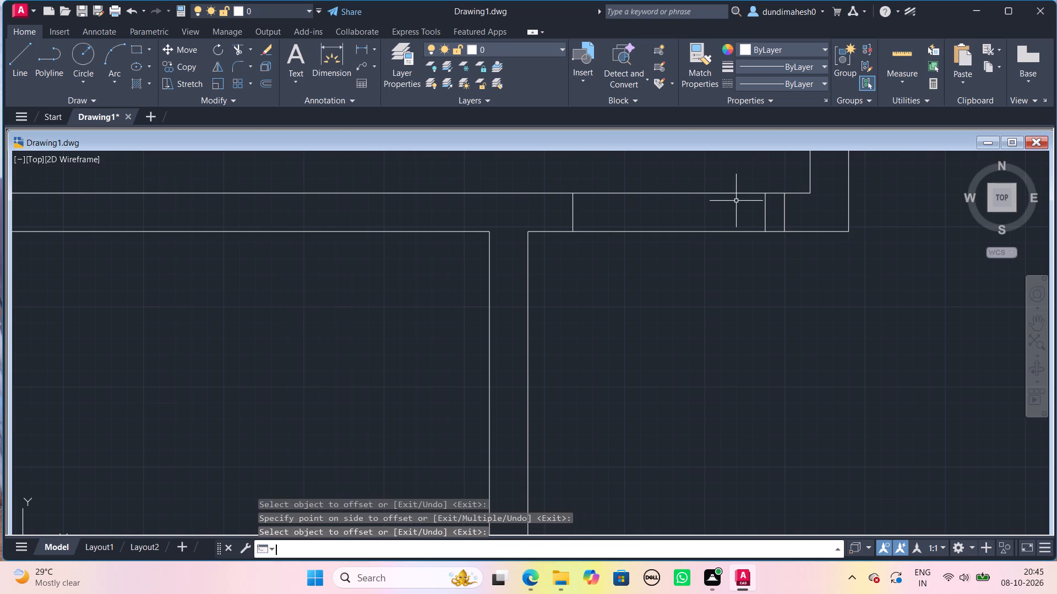
{"action": "type", "text": "3\""}
{"action": "key", "text": "Return"}
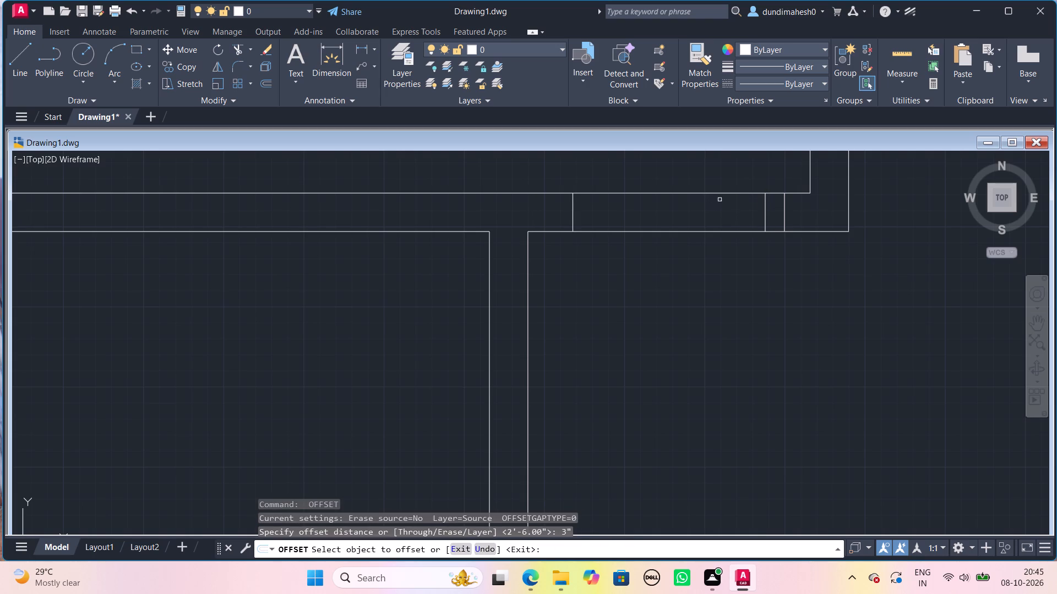
{"action": "left_click", "coordinate": [574, 211]}
{"action": "left_click", "coordinate": [548, 209]}
{"action": "key", "text": "space"}
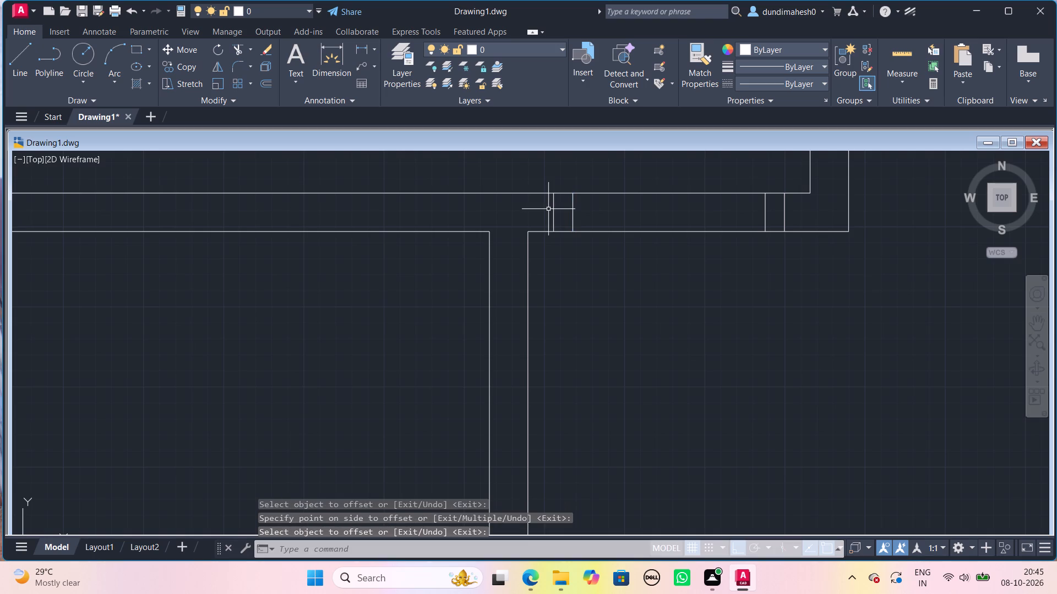
Trim both wall lines across the door opening and the two 3" frame widths.
{"action": "scroll", "coordinate": [548, 209], "scroll_direction": "down", "scroll_amount": 2}
{"action": "scroll", "coordinate": [563, 205], "scroll_direction": "up", "scroll_amount": 2}
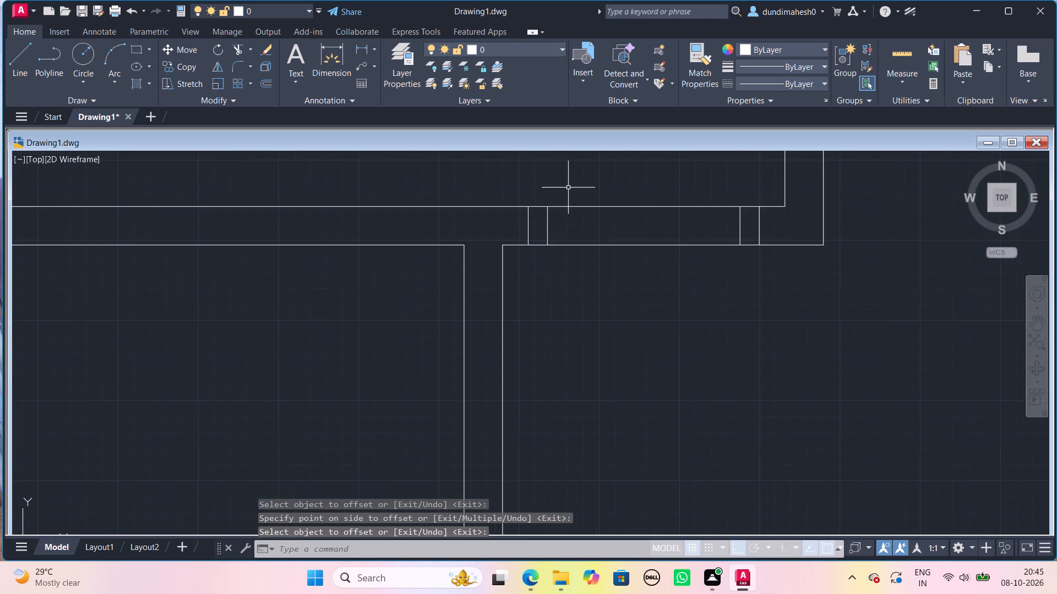
{"action": "type", "text": "trim"}
{"action": "key", "text": "Return"}
{"action": "key", "text": "Return"}
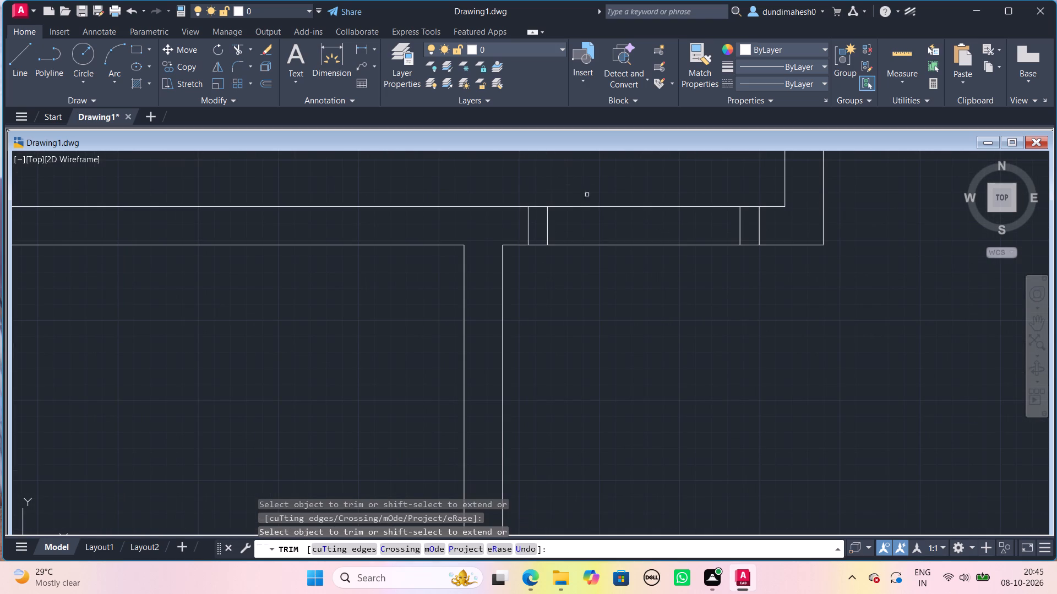
{"action": "left_click", "coordinate": [751, 191]}
{"action": "left_click", "coordinate": [755, 270]}
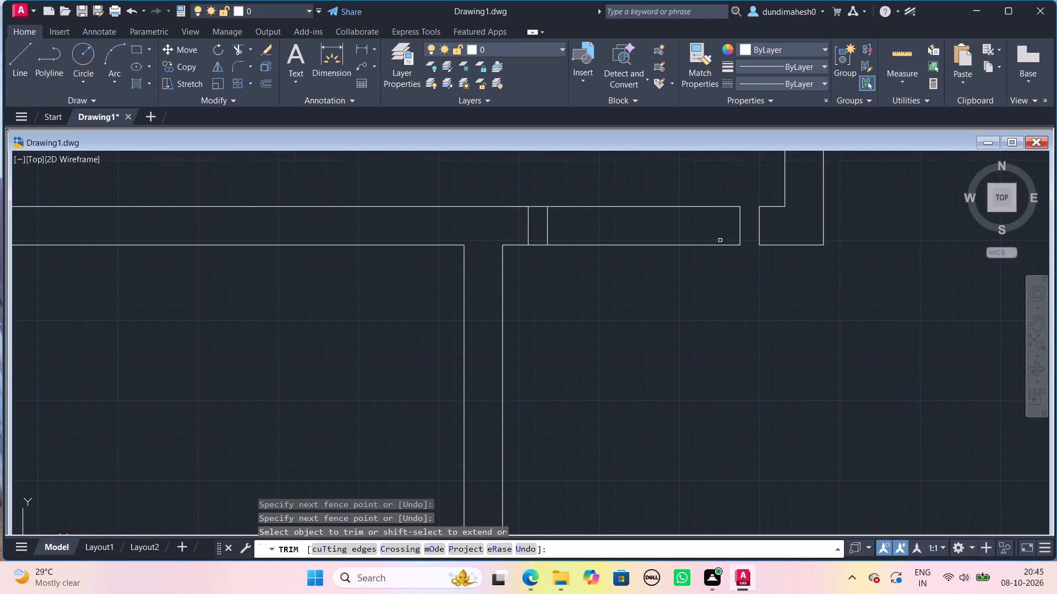
{"action": "left_click", "coordinate": [696, 191]}
{"action": "left_click", "coordinate": [663, 279]}
{"action": "left_click", "coordinate": [534, 195]}
{"action": "left_click", "coordinate": [535, 269]}
{"action": "key", "text": "space"}
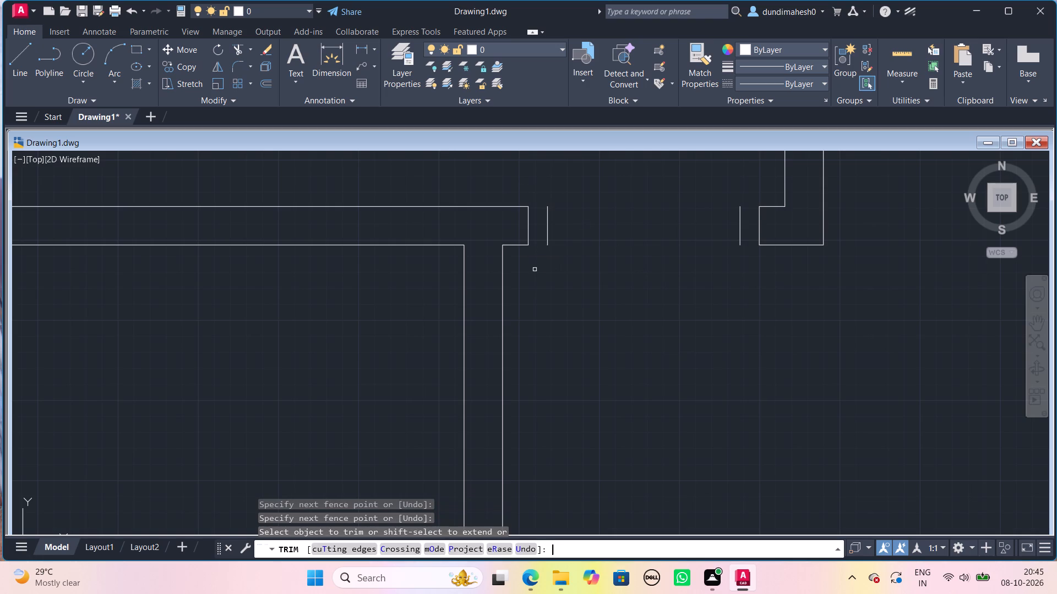
Draw short lines closing the top and bottom of the right door frame.
{"action": "type", "text": "l"}
{"action": "key", "text": "Return"}
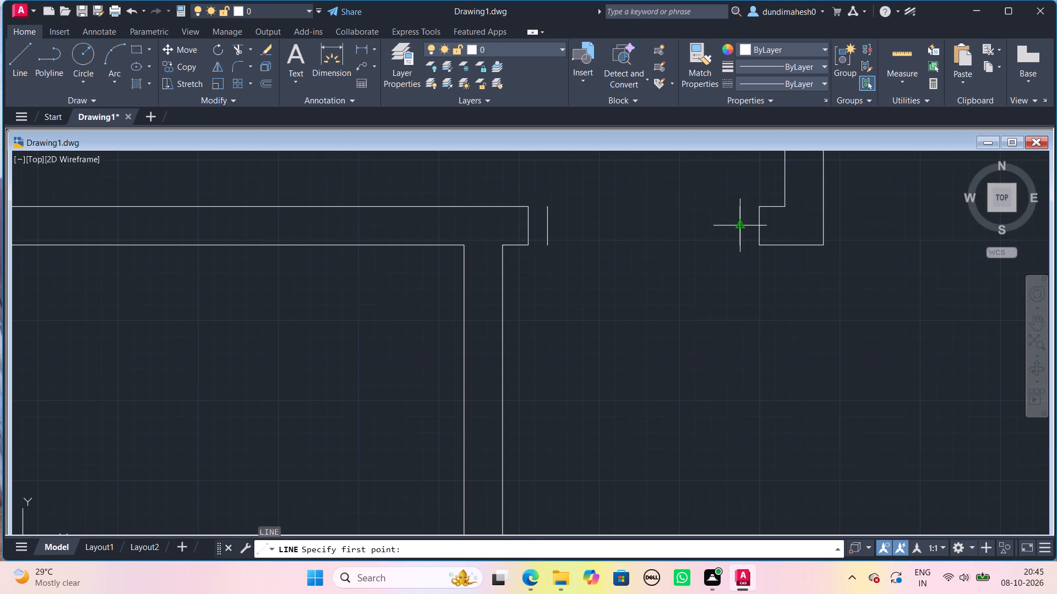
{"action": "left_click", "coordinate": [743, 209]}
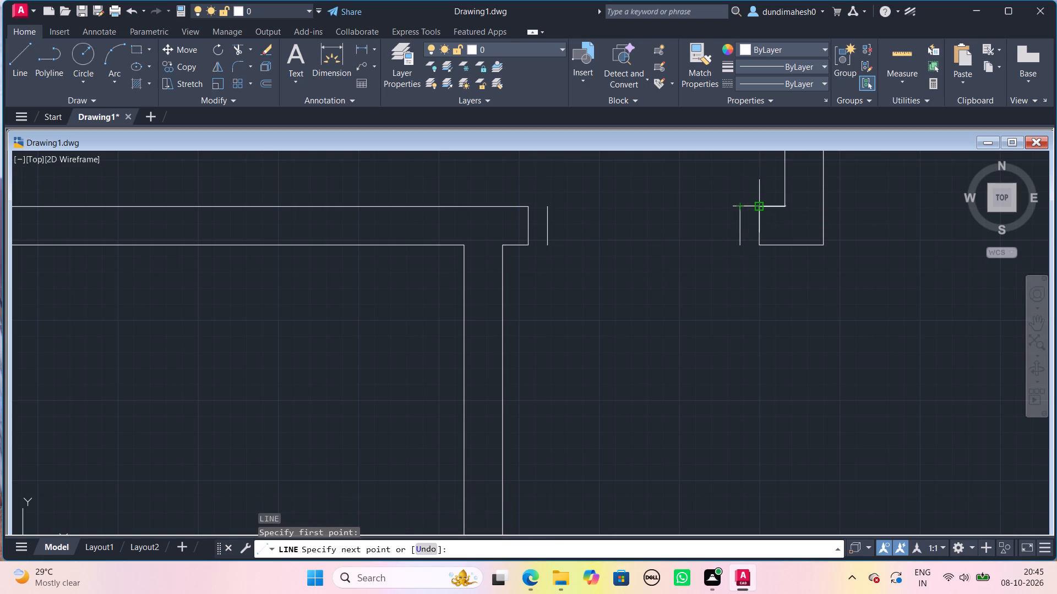
{"action": "left_click", "coordinate": [761, 206]}
{"action": "key", "text": "space"}
{"action": "key", "text": "space"}
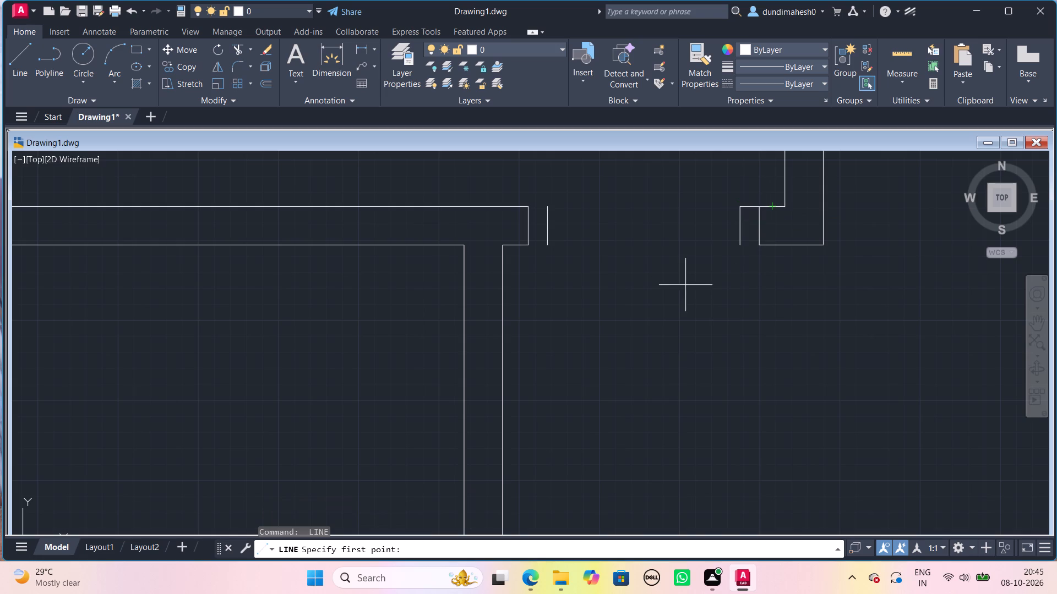
{"action": "left_click", "coordinate": [743, 243]}
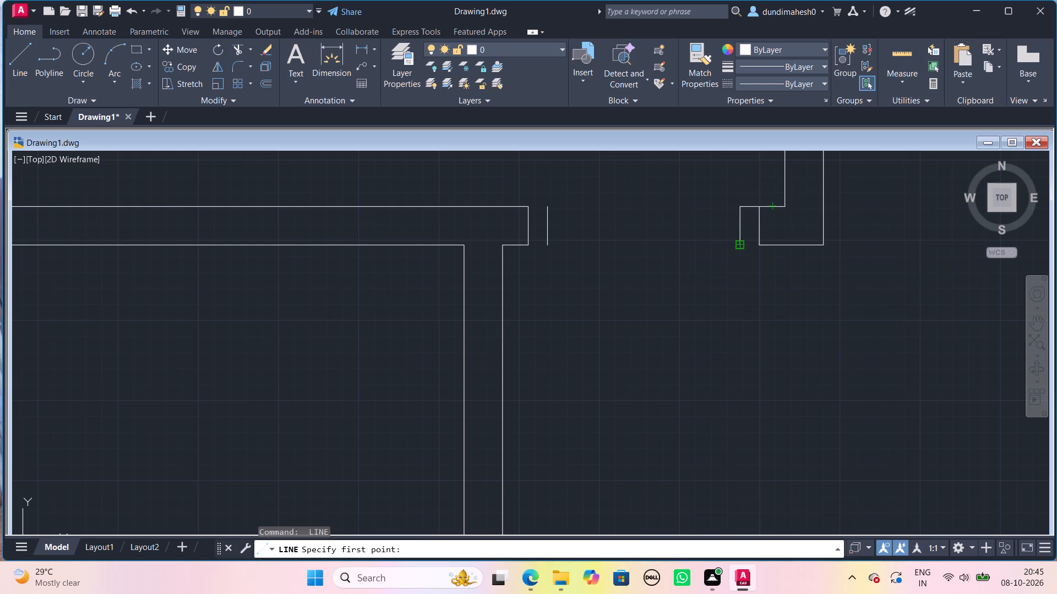
{"action": "left_click", "coordinate": [756, 244]}
{"action": "key", "text": "space"}
Draw short lines closing the top and bottom of the left door frame.
{"action": "key", "text": "space"}
{"action": "left_click", "coordinate": [543, 210]}
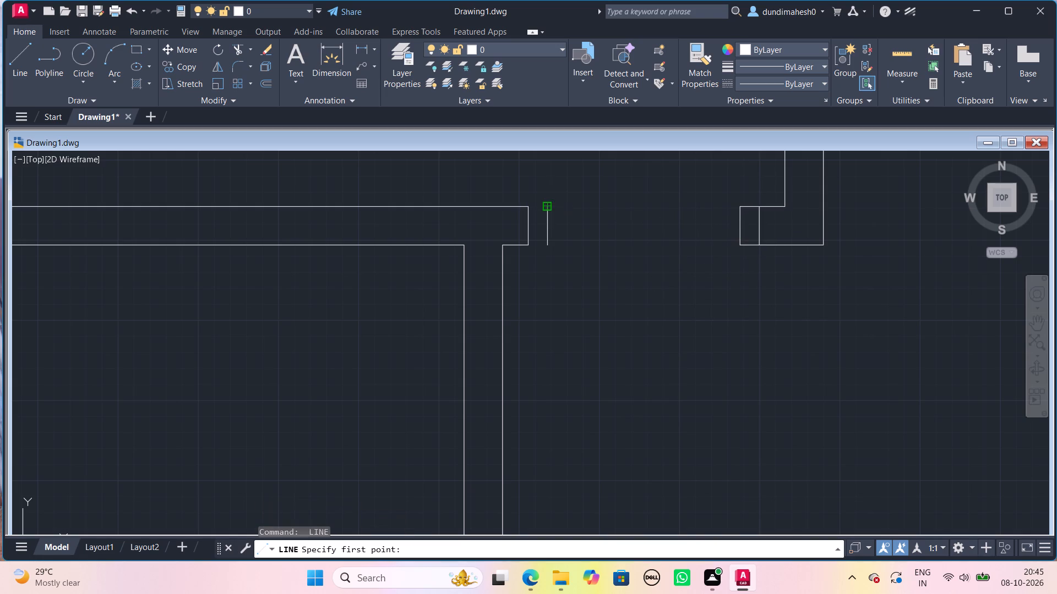
{"action": "left_click", "coordinate": [532, 205]}
{"action": "key", "text": "space"}
{"action": "key", "text": "space"}
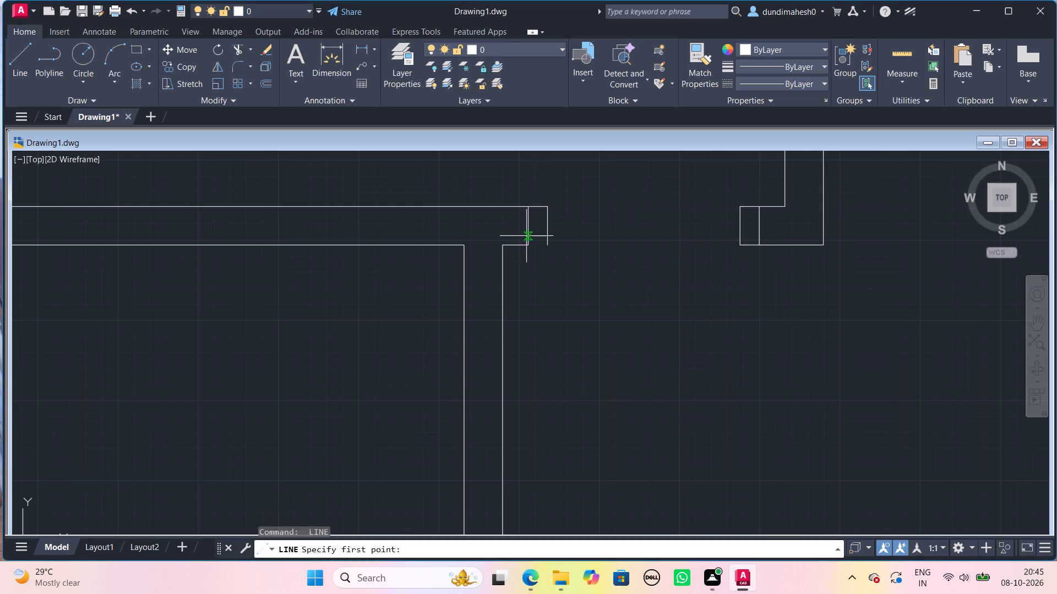
{"action": "left_click", "coordinate": [530, 243]}
{"action": "left_click", "coordinate": [548, 244]}
{"action": "key", "text": "space"}
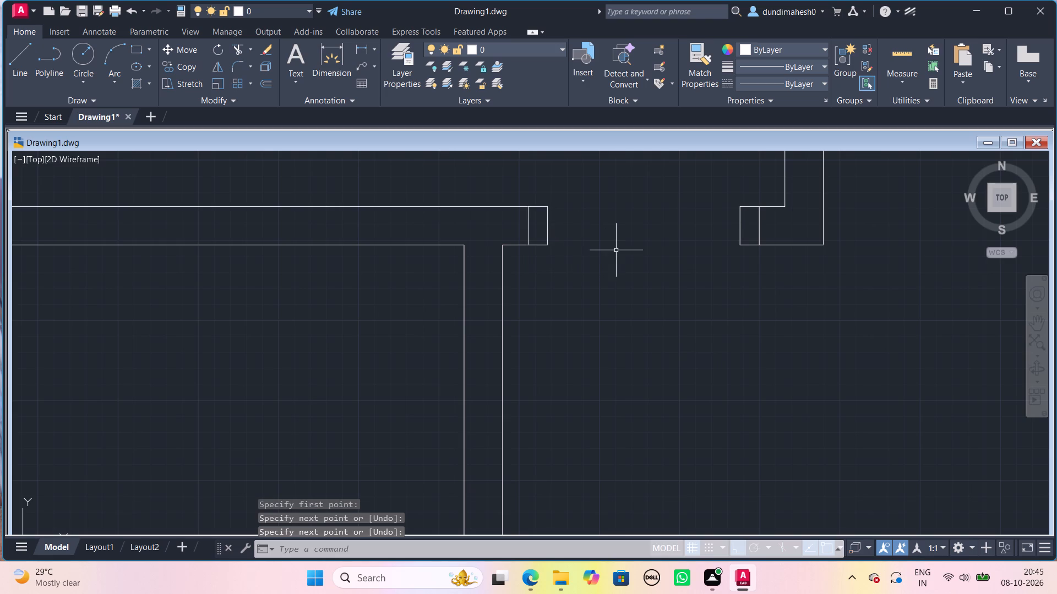
Draw a 3" by 2'6" door leaf rectangle going up and left from the midpoint of the right frame's opening side.
{"action": "type", "text": "rec"}
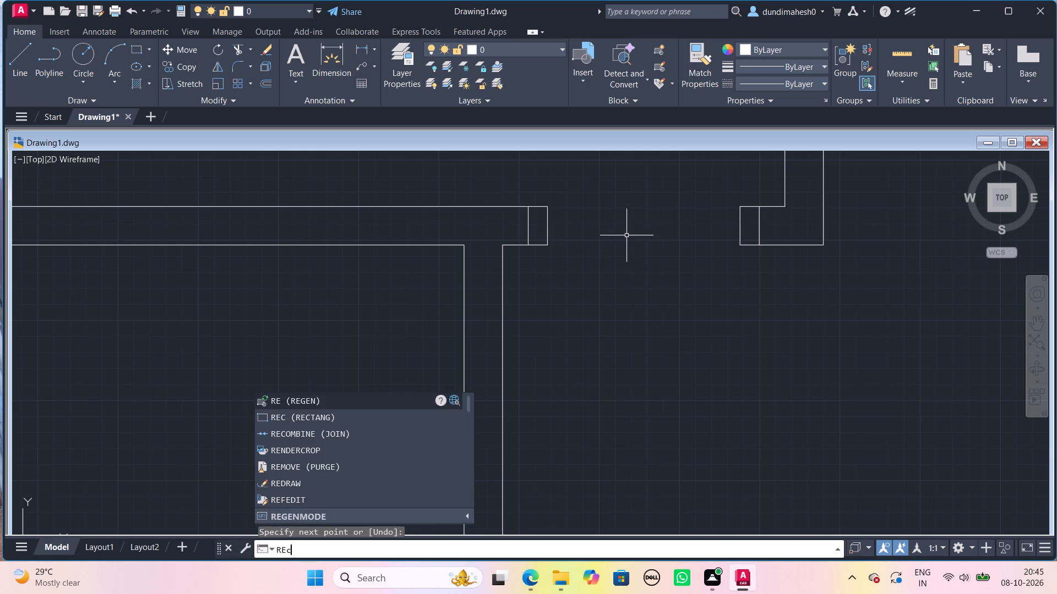
{"action": "key", "text": "Return"}
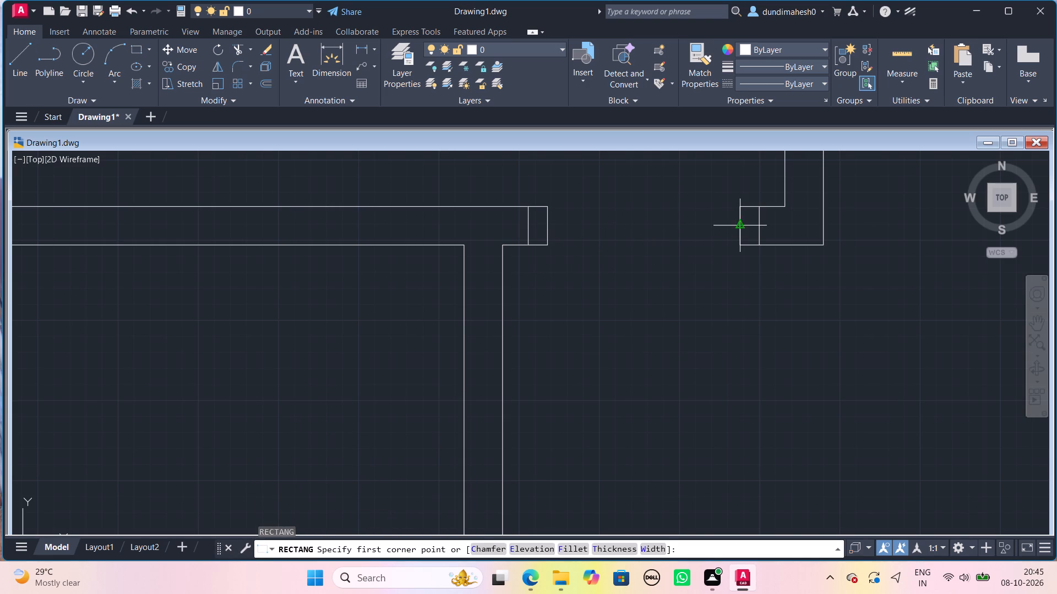
{"action": "left_click", "coordinate": [738, 224]}
{"action": "key", "text": "d"}
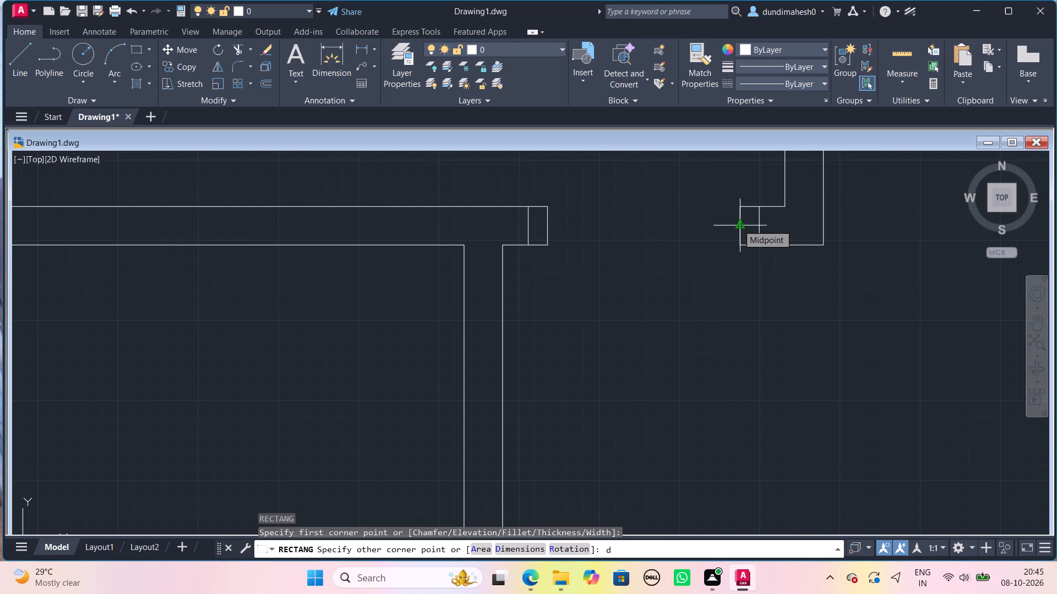
{"action": "key", "text": "Return"}
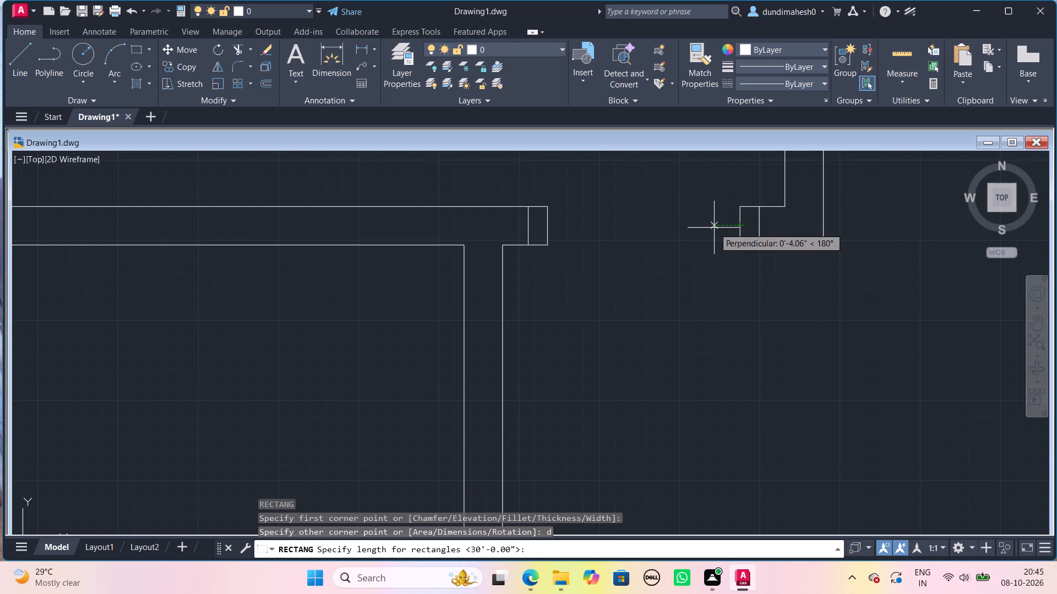
{"action": "type", "text": "3\""}
{"action": "key", "text": "Return"}
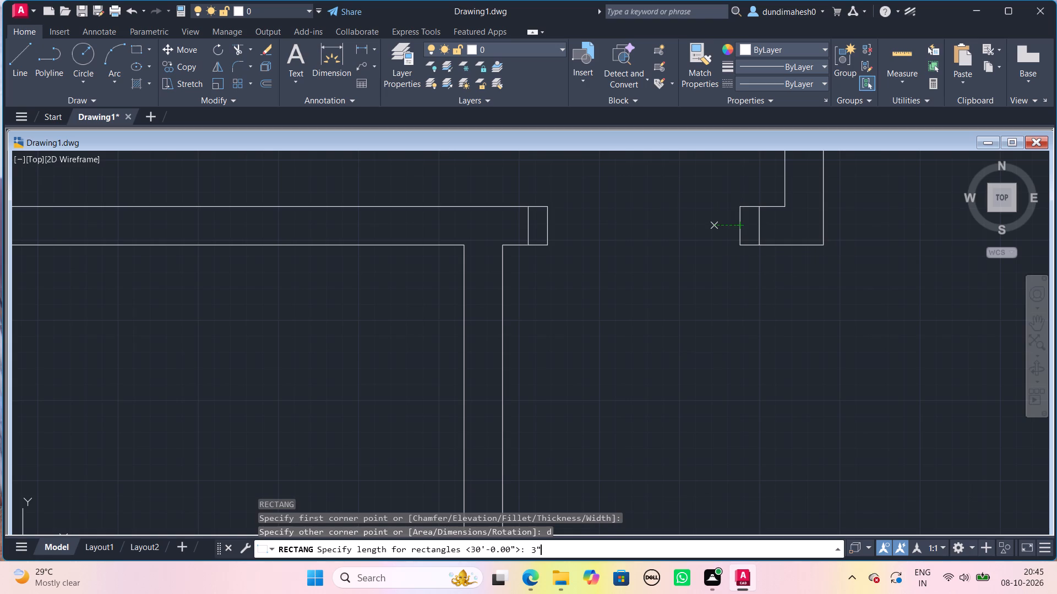
{"action": "type", "text": "2'6\""}
{"action": "key", "text": "Return"}
{"action": "left_click", "coordinate": [712, 173]}
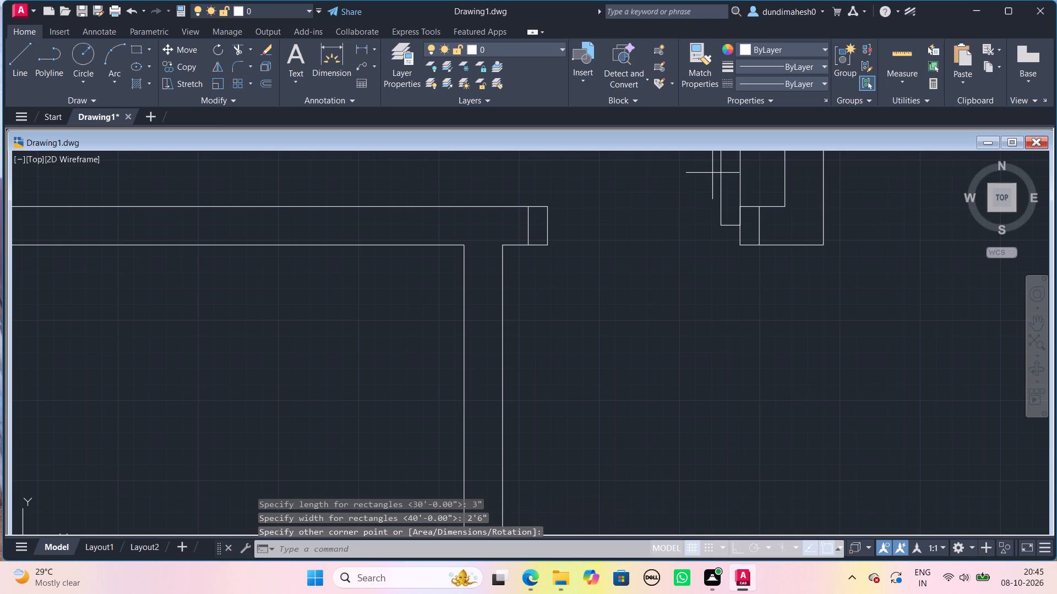
Draw the door swing as a three-point arc from the leaf's top right corner through its top left corner to the left frame's top inner corner.
{"action": "middle_click_drag", "start_coordinate": [712, 173], "coordinate": [673, 343]}
{"action": "type", "text": "arc"}
{"action": "key", "text": "Return"}
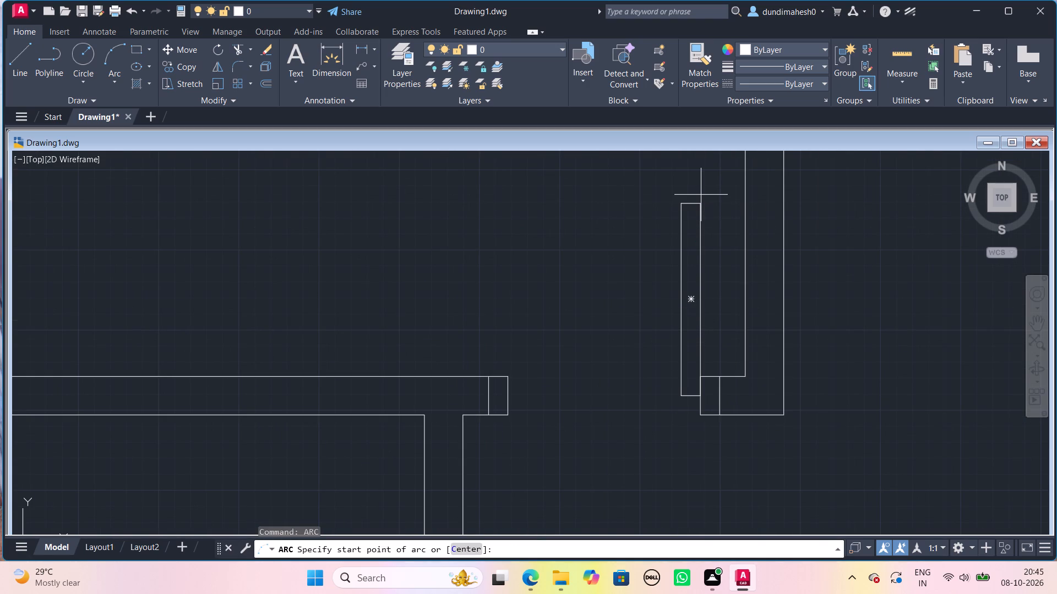
{"action": "left_click", "coordinate": [704, 204]}
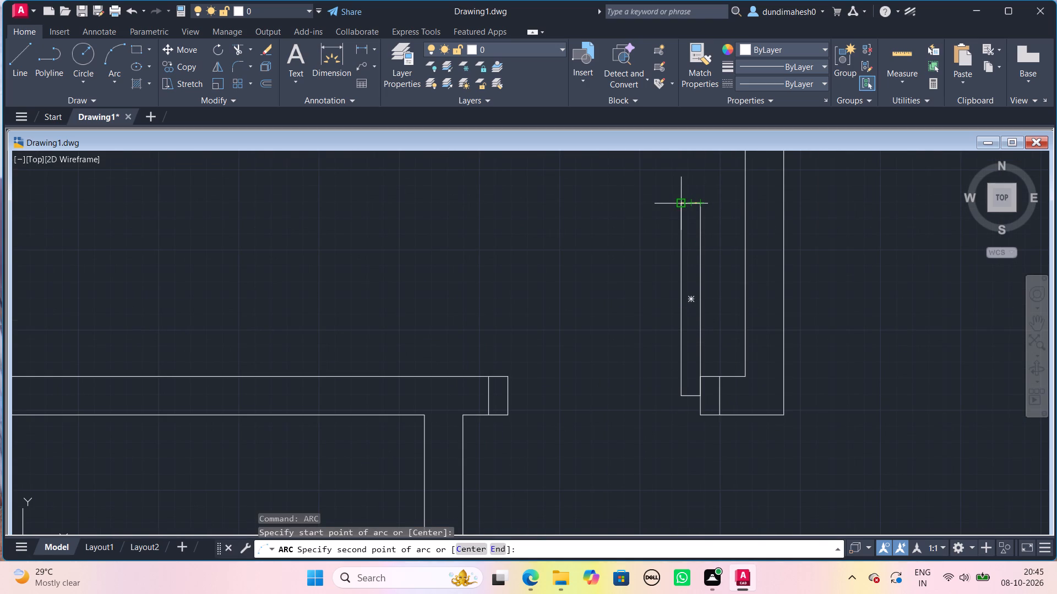
{"action": "left_click", "coordinate": [683, 200]}
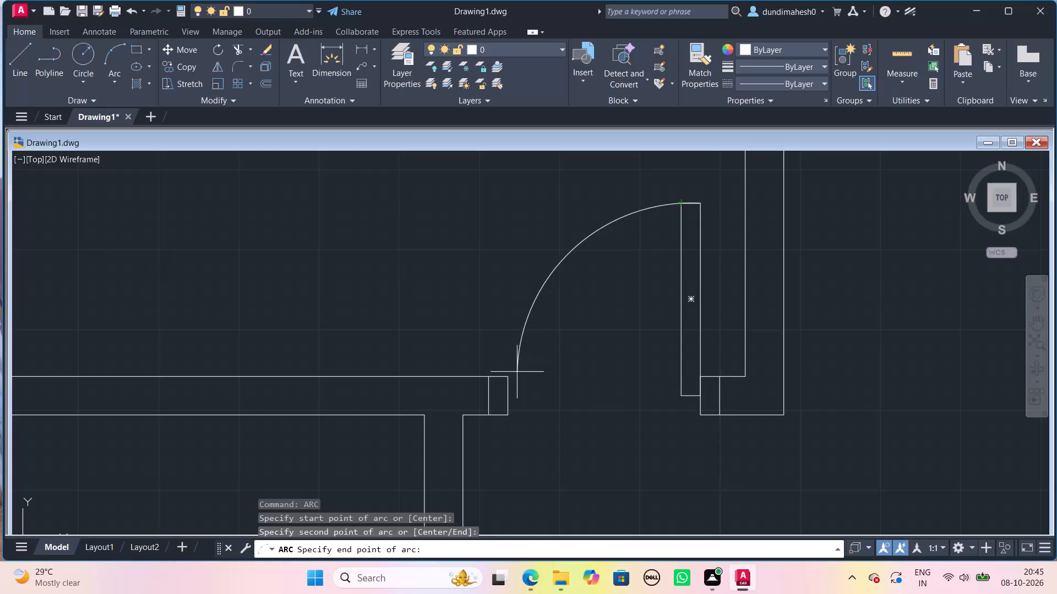
{"action": "left_click", "coordinate": [506, 380]}
Draw a line 4" right from the top left inner corner of the room below, continuing 6" up across the wall.
{"action": "scroll", "coordinate": [505, 380], "scroll_direction": "down", "scroll_amount": 2}
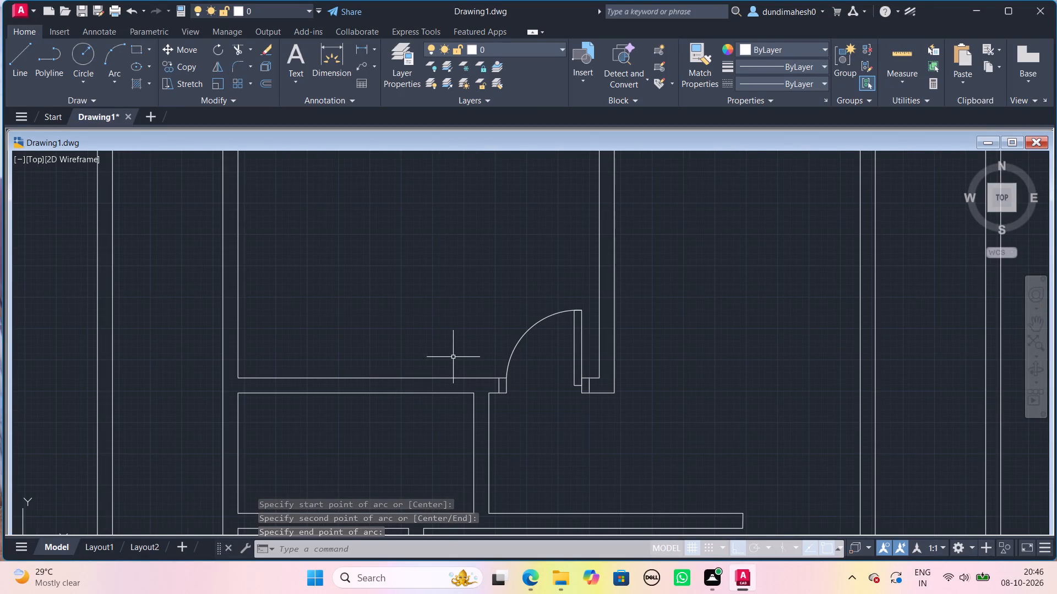
{"action": "scroll", "coordinate": [453, 357], "scroll_direction": "down", "scroll_amount": 1}
{"action": "middle_click_drag", "start_coordinate": [415, 416], "coordinate": [590, 414]}
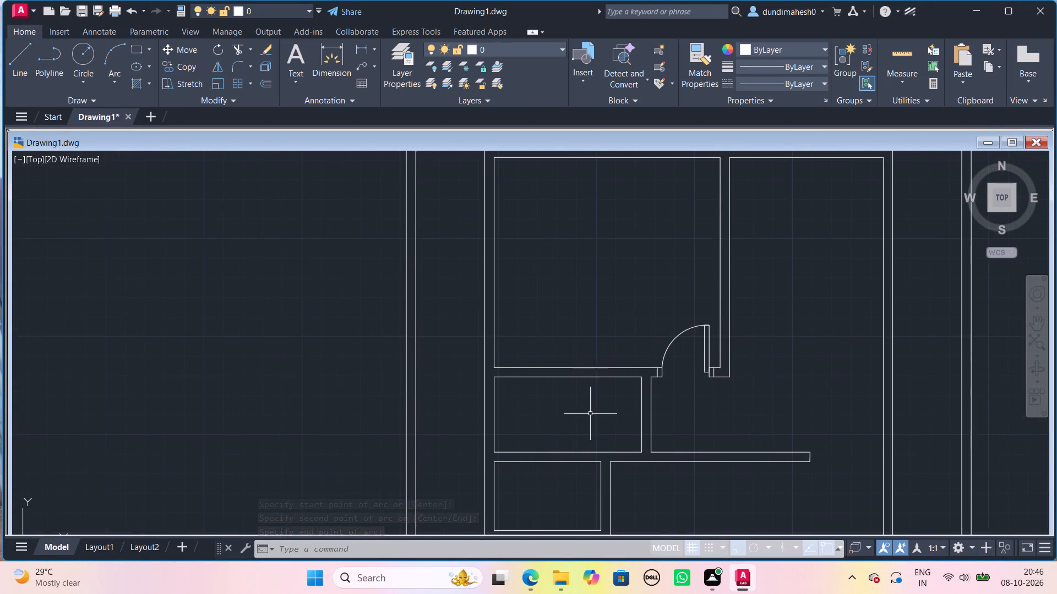
{"action": "scroll", "coordinate": [590, 414], "scroll_direction": "up", "scroll_amount": 1}
{"action": "scroll", "coordinate": [538, 387], "scroll_direction": "up", "scroll_amount": 1}
{"action": "scroll", "coordinate": [538, 387], "scroll_direction": "down", "scroll_amount": 1}
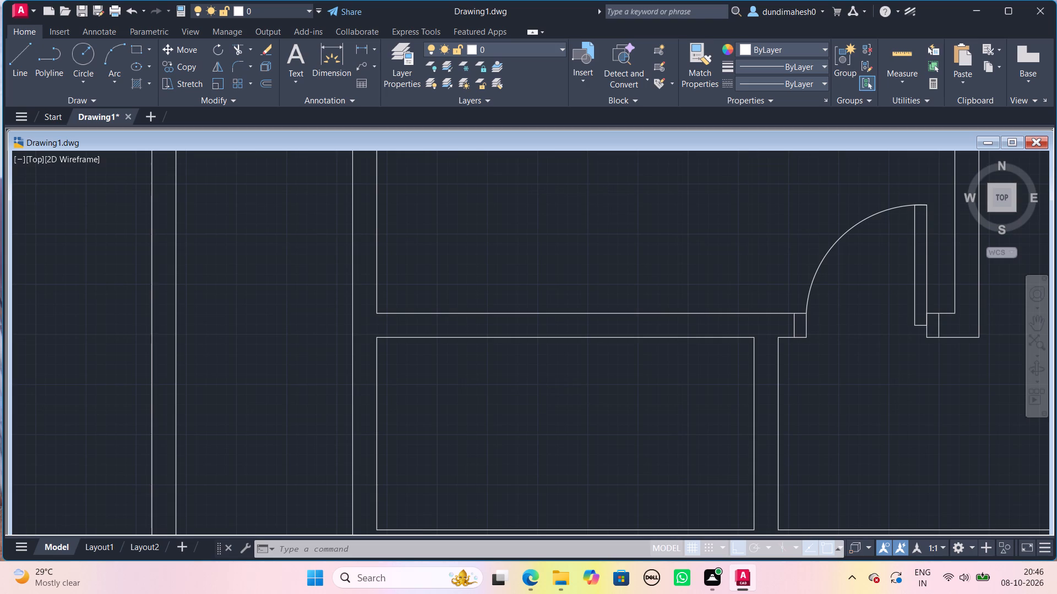
{"action": "scroll", "coordinate": [489, 378], "scroll_direction": "up", "scroll_amount": 1}
{"action": "key", "text": "l"}
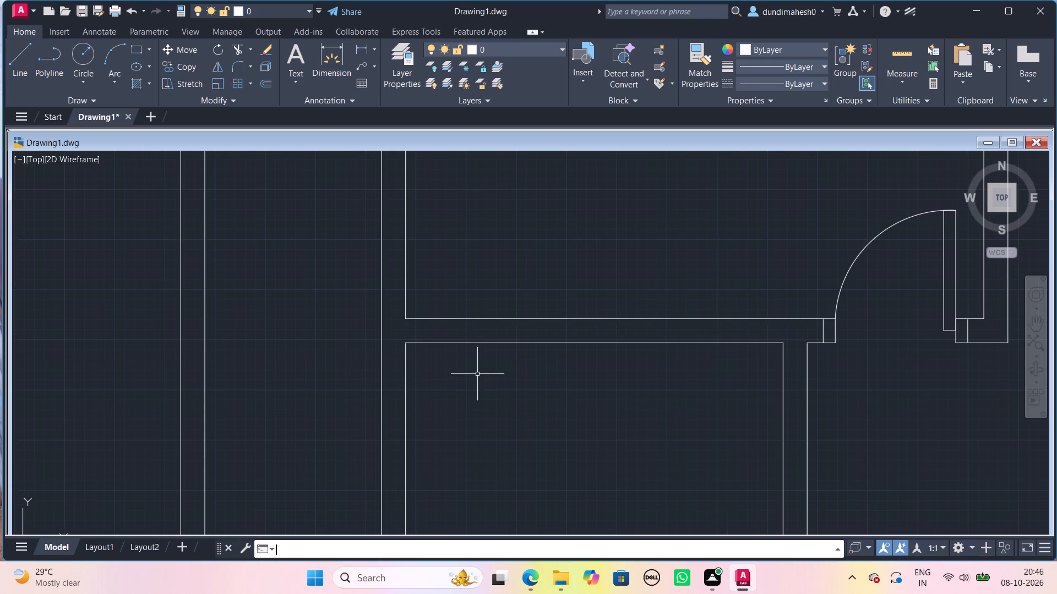
{"action": "key", "text": "Return"}
{"action": "left_click", "coordinate": [407, 346]}
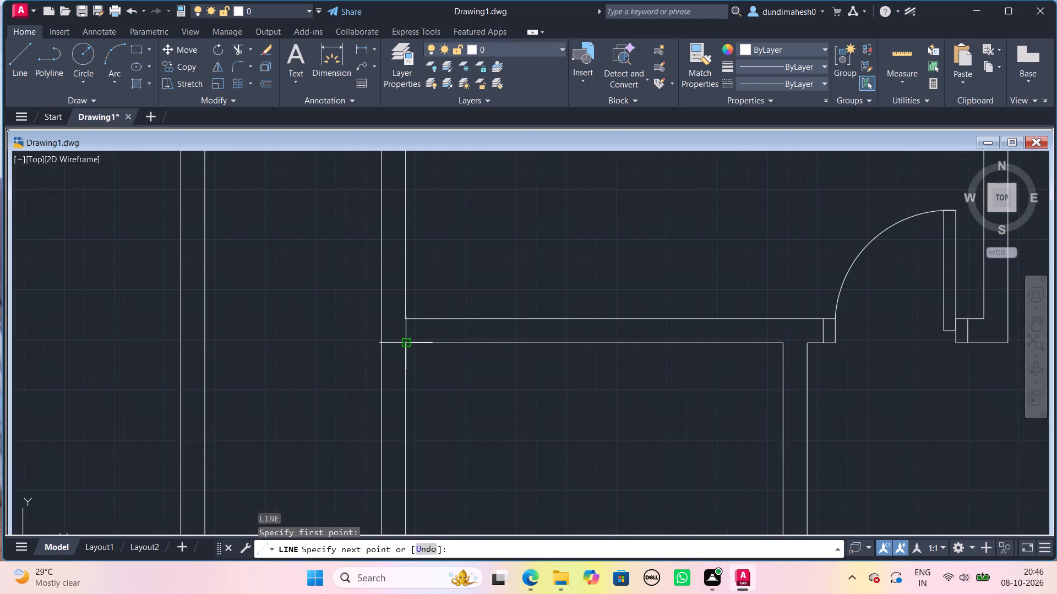
{"action": "type", "text": "4\""}
{"action": "key", "text": "Return"}
{"action": "key", "text": "5"}
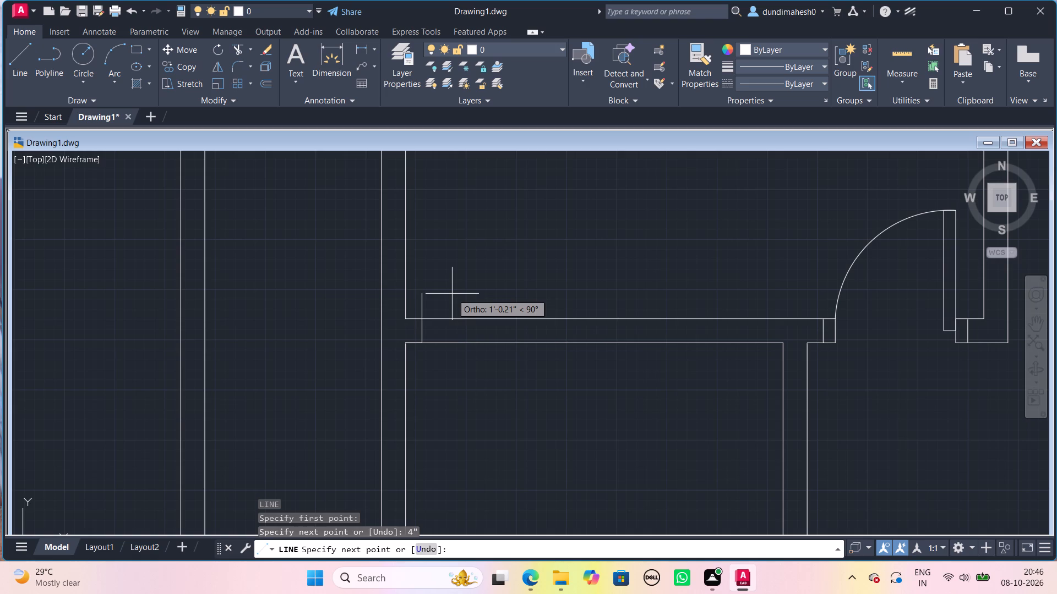
{"action": "key", "text": "BackSpace"}
{"action": "key", "text": "6"}
{"action": "key", "text": "shift+quotedbl"}
{"action": "key", "text": "Return"}
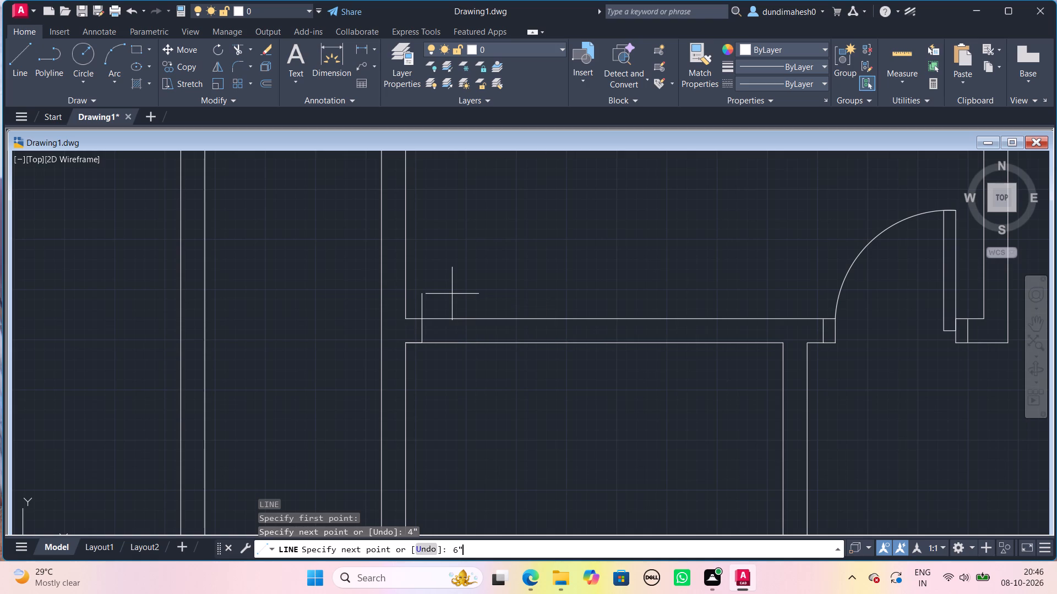
{"action": "key", "text": "space"}
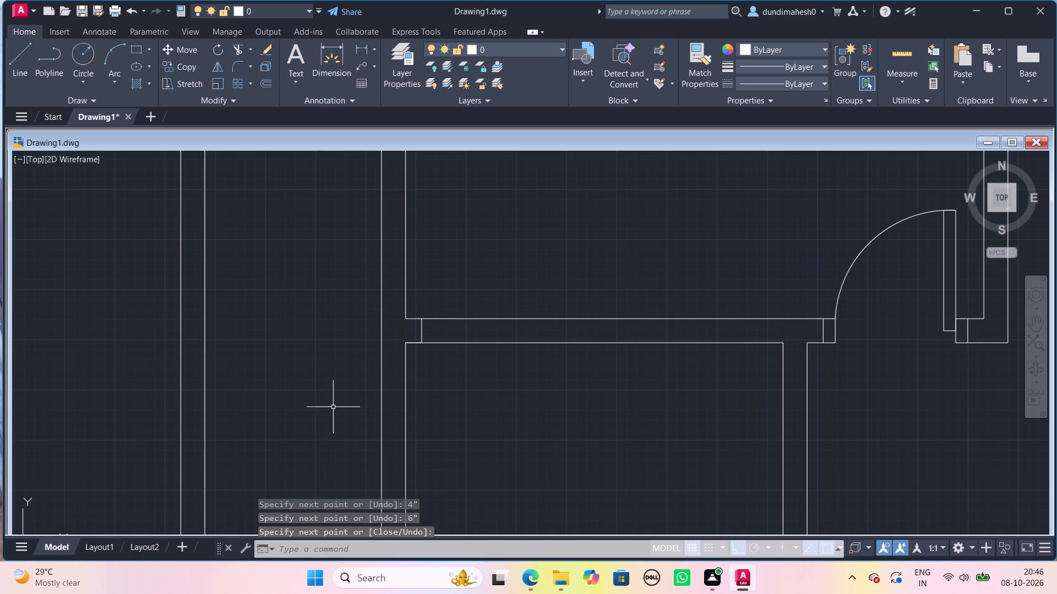
Delete the 4" horizontal helper line lying on the wall's lower line.
{"action": "scroll", "coordinate": [323, 417], "scroll_direction": "up", "scroll_amount": 2}
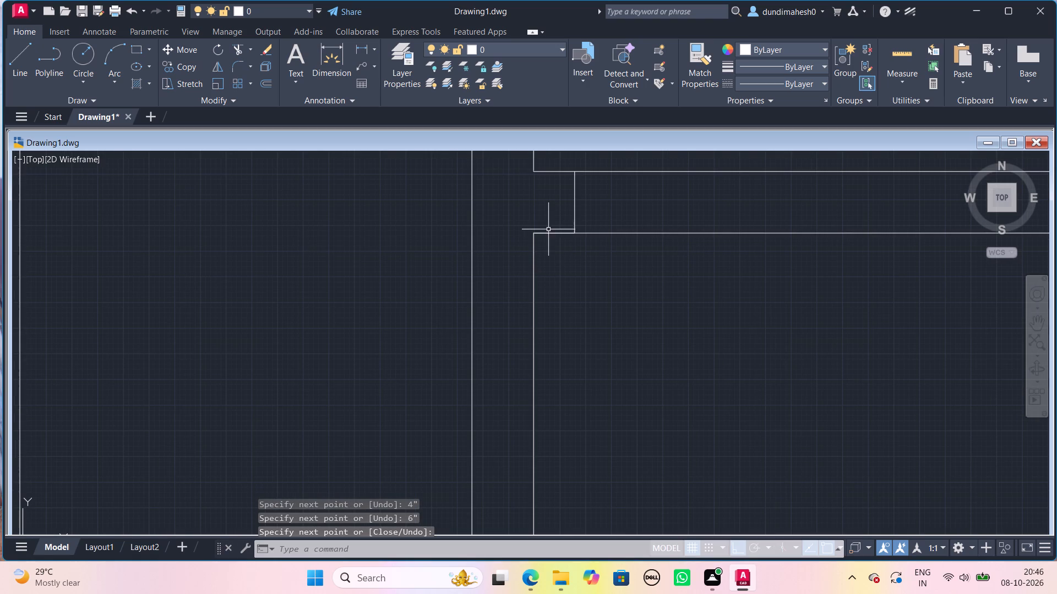
{"action": "left_click", "coordinate": [554, 234]}
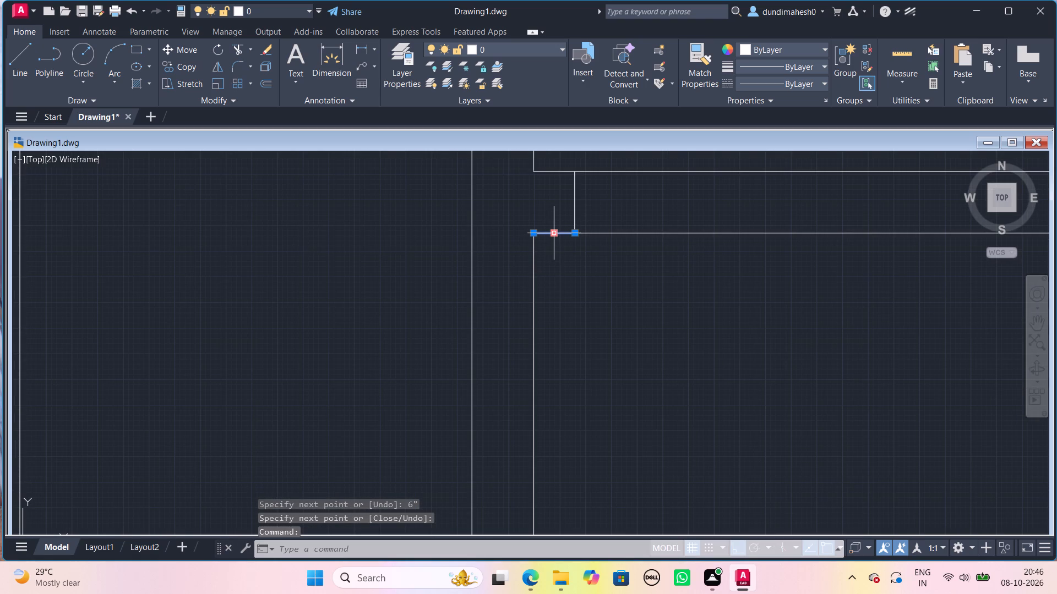
{"action": "key", "text": "Delete"}
Offset the 6" vertical line across the wall 3" to the right for the left door frame.
{"action": "scroll", "coordinate": [557, 239], "scroll_direction": "down", "scroll_amount": 1}
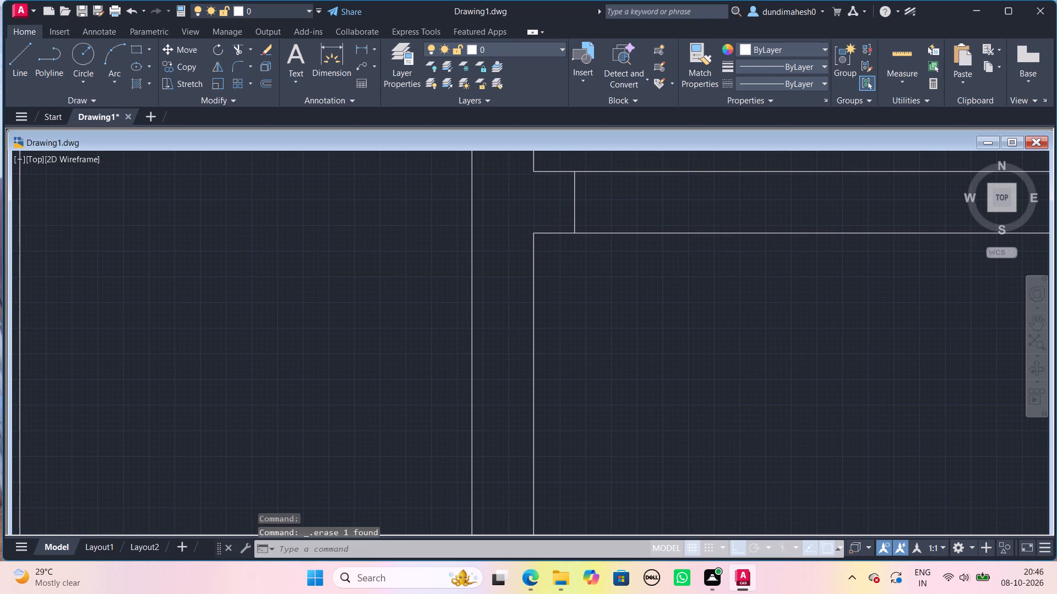
{"action": "key", "text": "o"}
{"action": "key", "text": "Return"}
{"action": "key", "text": "3"}
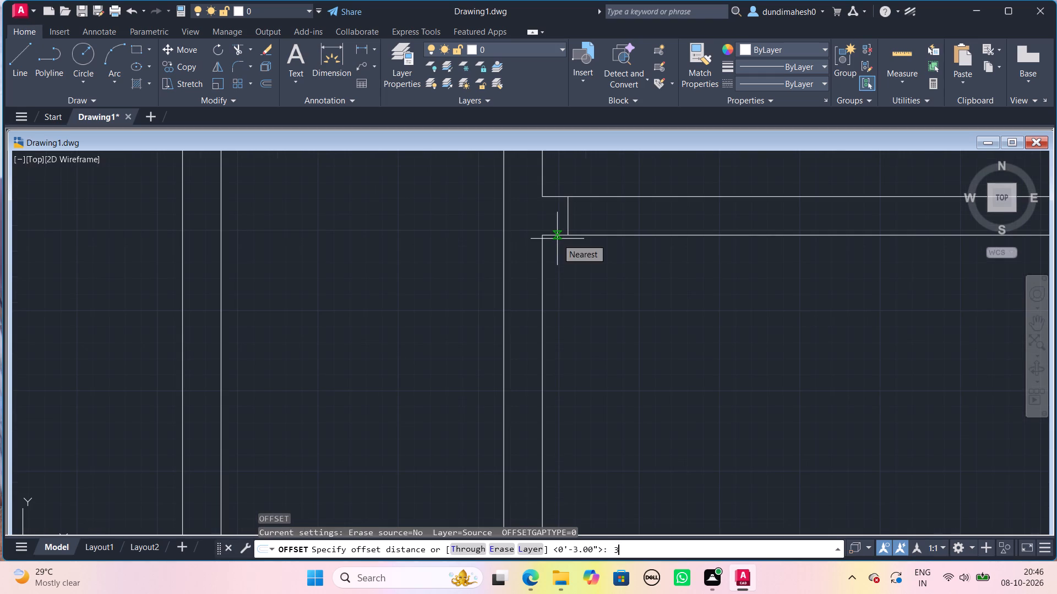
{"action": "key", "text": "shift+quotedbl"}
{"action": "key", "text": "space"}
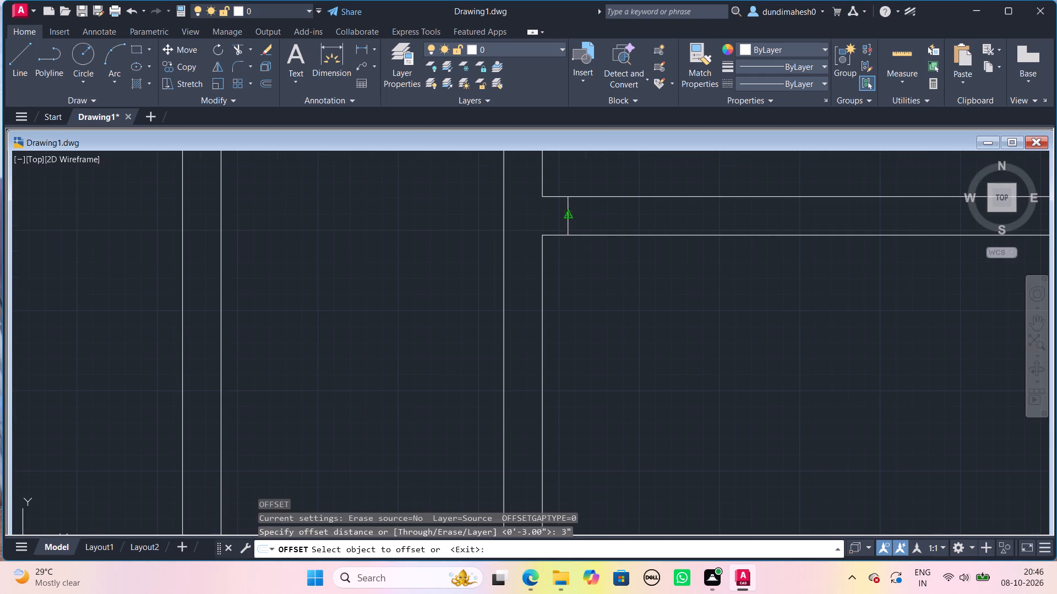
{"action": "left_click", "coordinate": [570, 212]}
{"action": "left_click", "coordinate": [621, 212]}
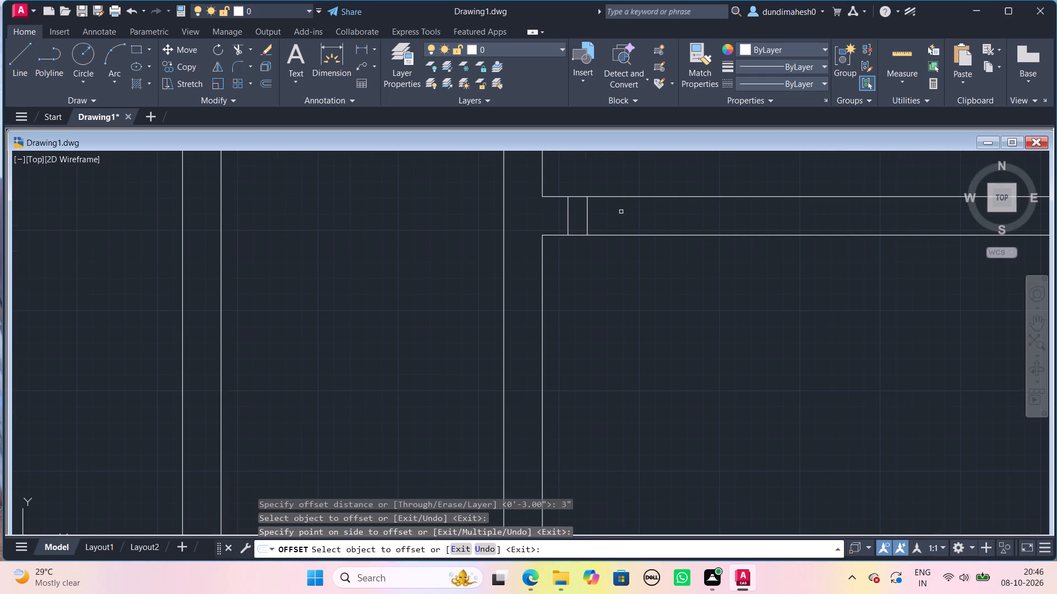
{"action": "key", "text": "space"}
Offset the left frame's inner line 2'6" to the right to set the door opening.
{"action": "key", "text": "space"}
{"action": "type", "text": "2'6\""}
{"action": "key", "text": "Return"}
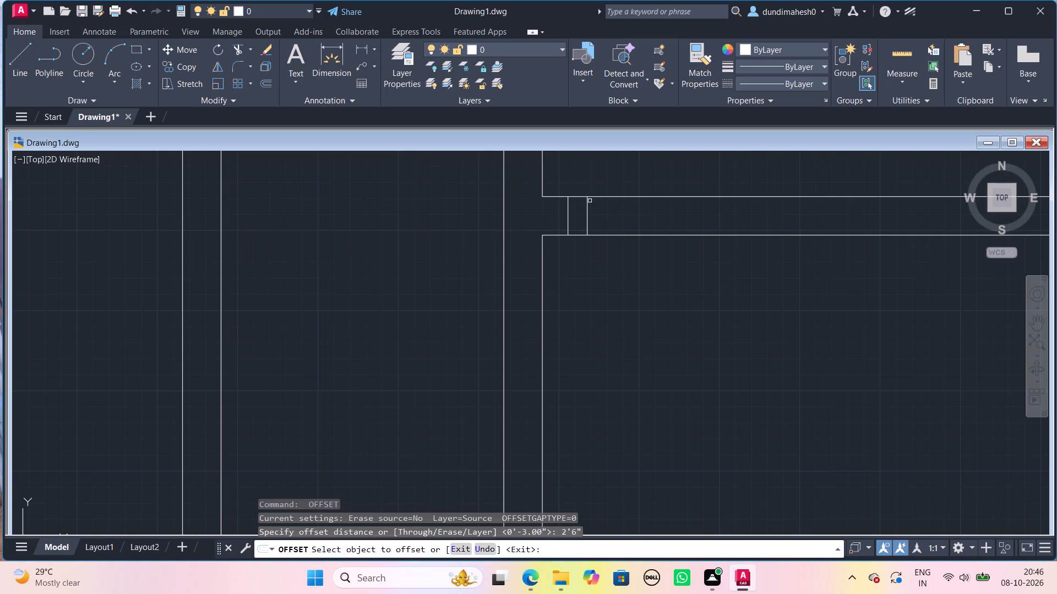
{"action": "left_click", "coordinate": [587, 201]}
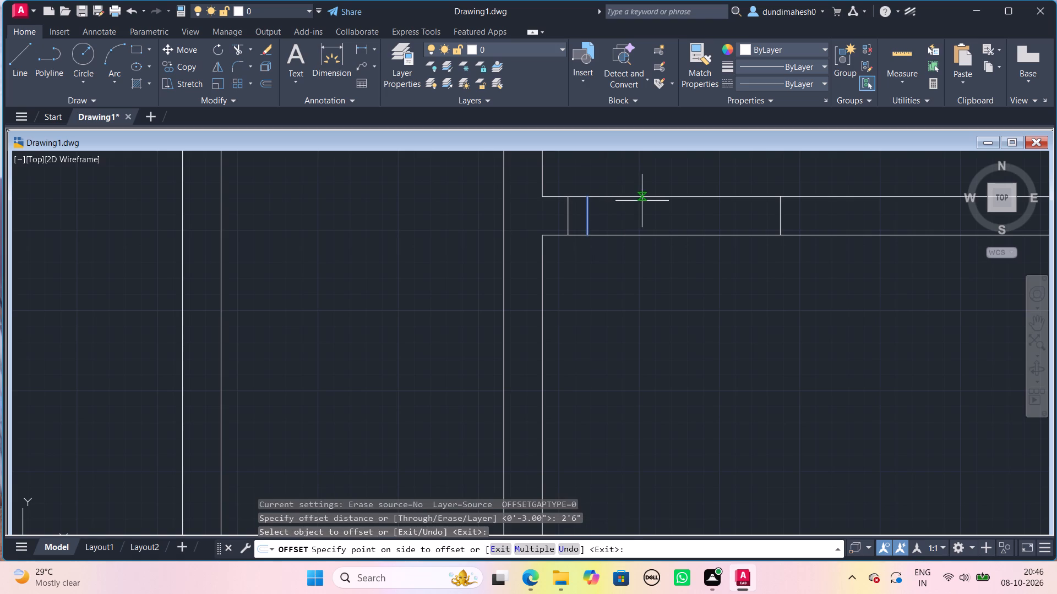
{"action": "left_click", "coordinate": [642, 201]}
{"action": "key", "text": "space"}
Offset the opening's right-hand line 3" to the right for the right door frame.
{"action": "key", "text": "space"}
{"action": "key", "text": "3"}
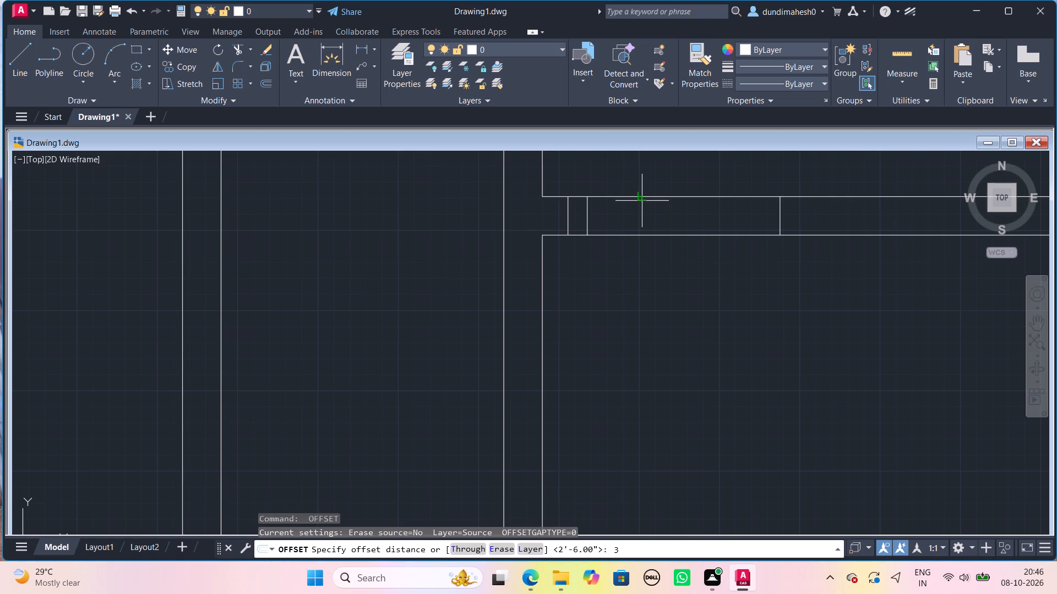
{"action": "key", "text": "shift+quotedbl"}
{"action": "key", "text": "Return"}
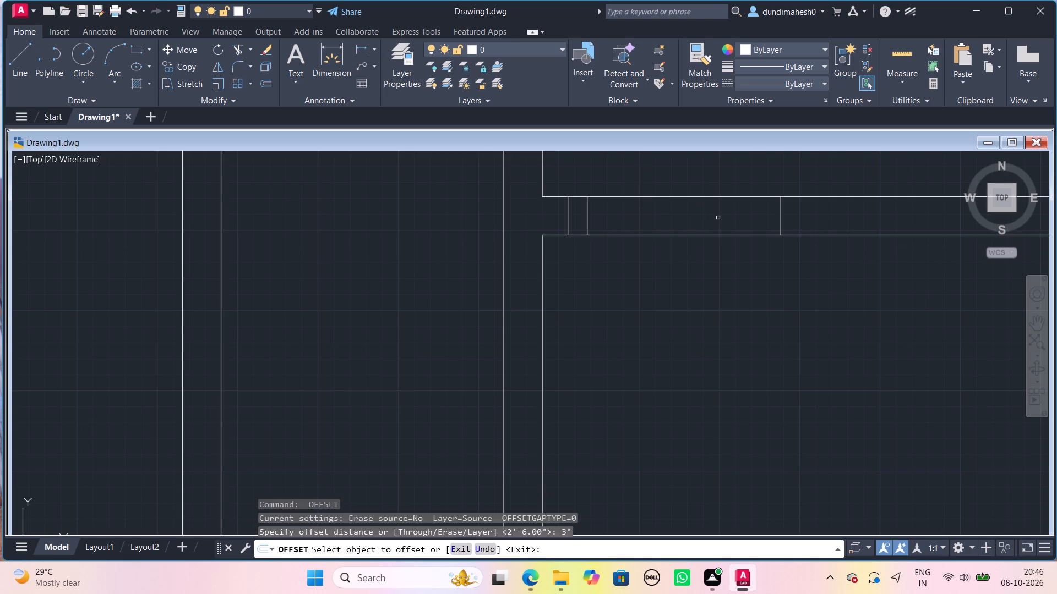
{"action": "left_click", "coordinate": [779, 211]}
{"action": "left_click", "coordinate": [848, 211]}
{"action": "key", "text": "space"}
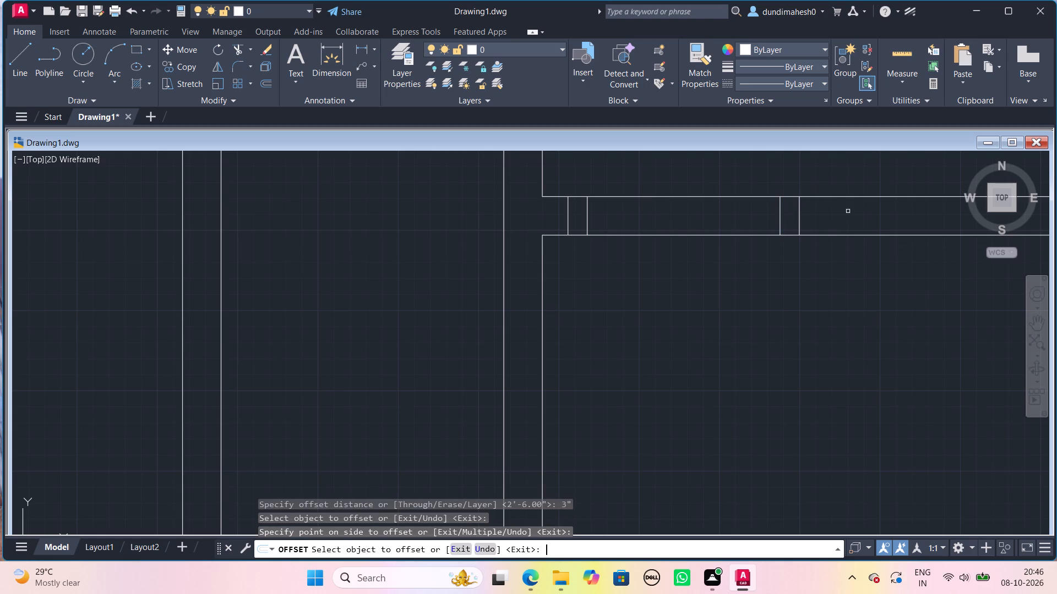
Trim both wall lines across the new door opening and its two 3" frame widths.
{"action": "type", "text": "trm"}
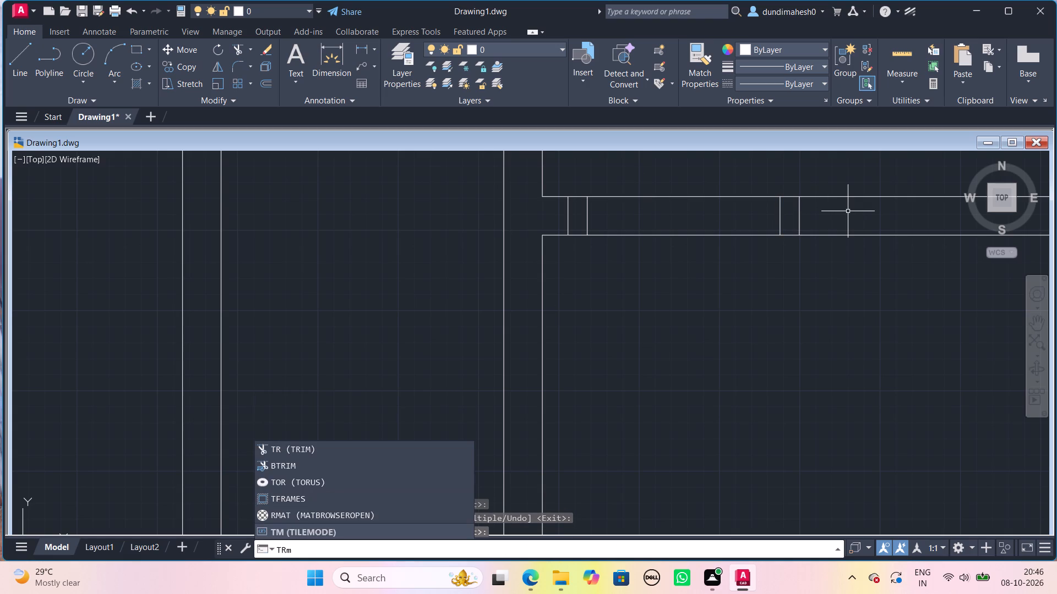
{"action": "key", "text": "backslash"}
{"action": "key", "text": "BackSpace"}
{"action": "key", "text": "BackSpace"}
{"action": "type", "text": "im"}
{"action": "key", "text": "Return"}
{"action": "key", "text": "Return"}
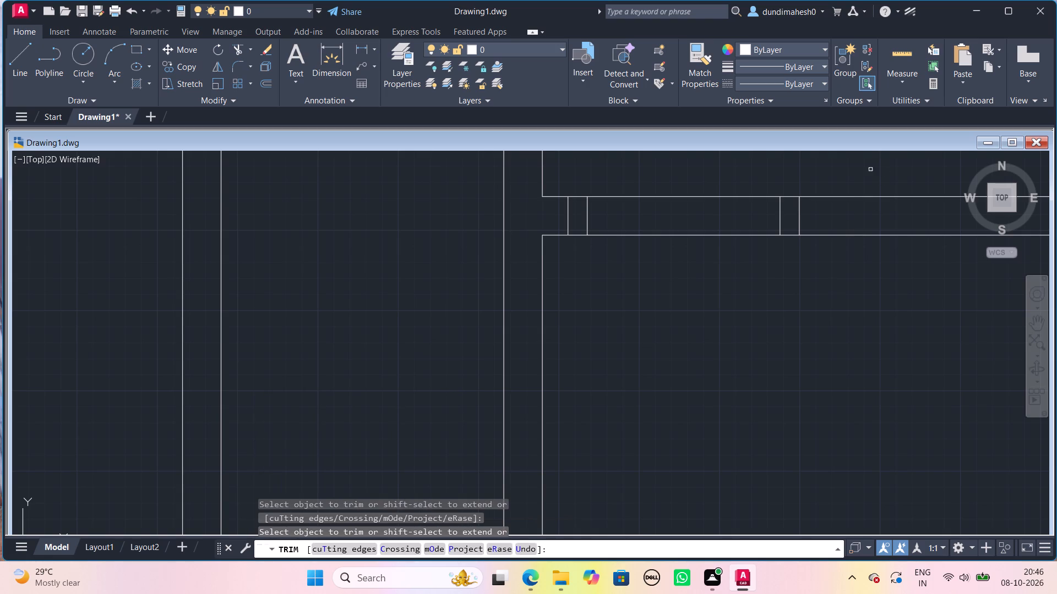
{"action": "left_click", "coordinate": [794, 181]}
{"action": "left_click", "coordinate": [794, 255]}
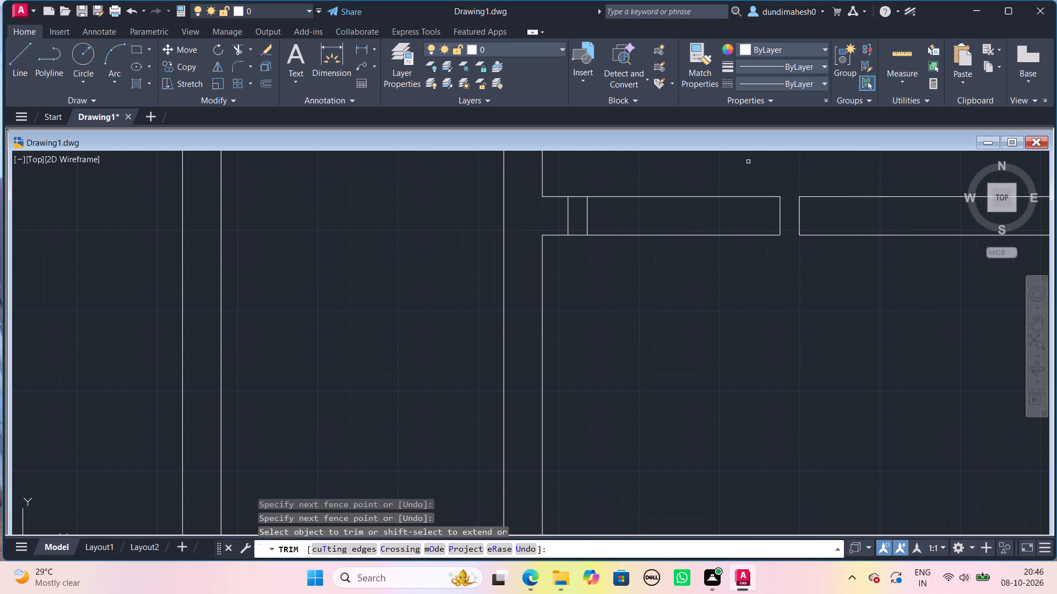
{"action": "left_click", "coordinate": [747, 178]}
{"action": "left_click", "coordinate": [740, 277]}
{"action": "left_click_drag", "start_coordinate": [576, 189], "coordinate": [582, 188]}
{"action": "left_click", "coordinate": [582, 244]}
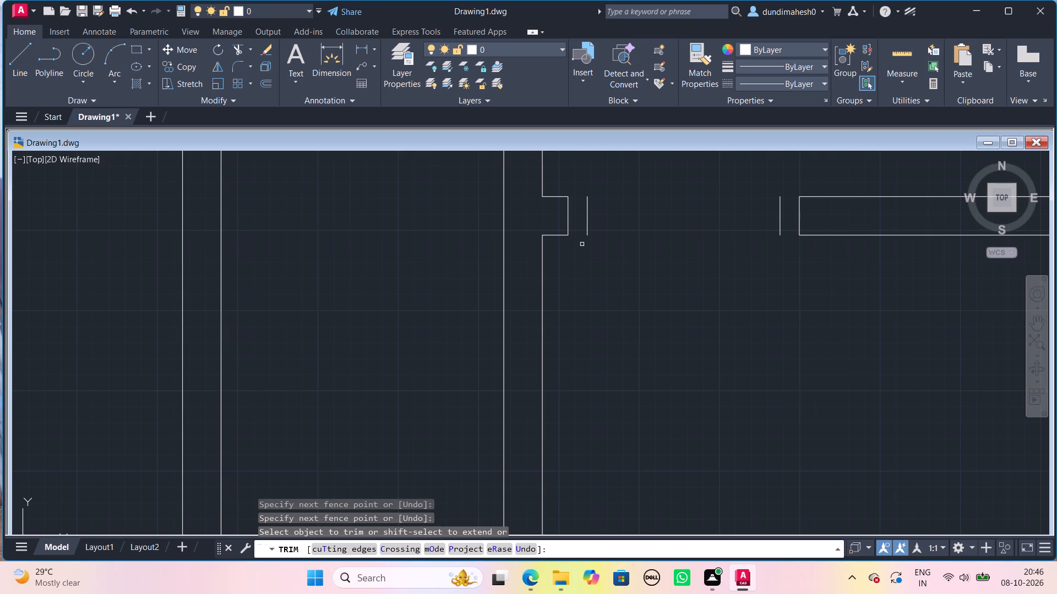
{"action": "key", "text": "space"}
Draw short lines closing the top and bottom of the new opening's left door frame.
{"action": "key", "text": "l"}
{"action": "key", "text": "Return"}
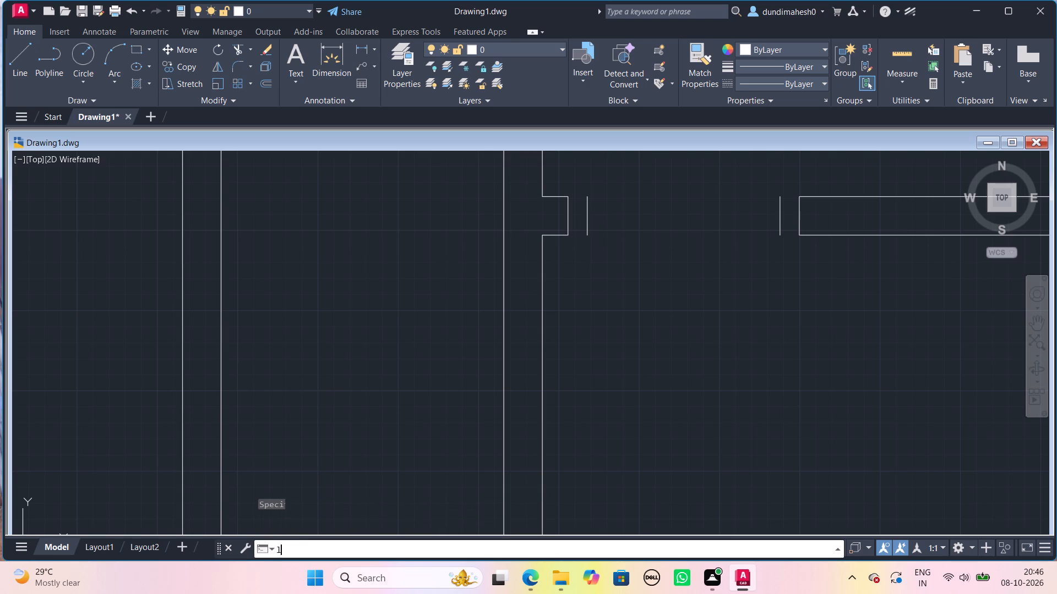
{"action": "middle_click_drag", "start_coordinate": [576, 241], "coordinate": [633, 294]}
{"action": "scroll", "coordinate": [630, 291], "scroll_direction": "up", "scroll_amount": 1}
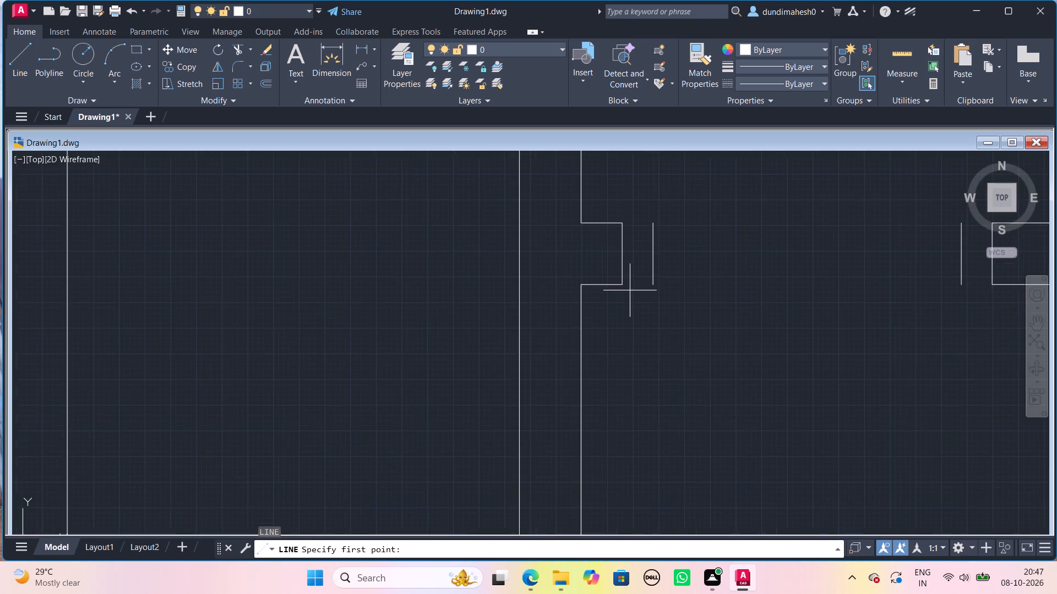
{"action": "scroll", "coordinate": [630, 290], "scroll_direction": "up", "scroll_amount": 1}
{"action": "left_click", "coordinate": [614, 185]}
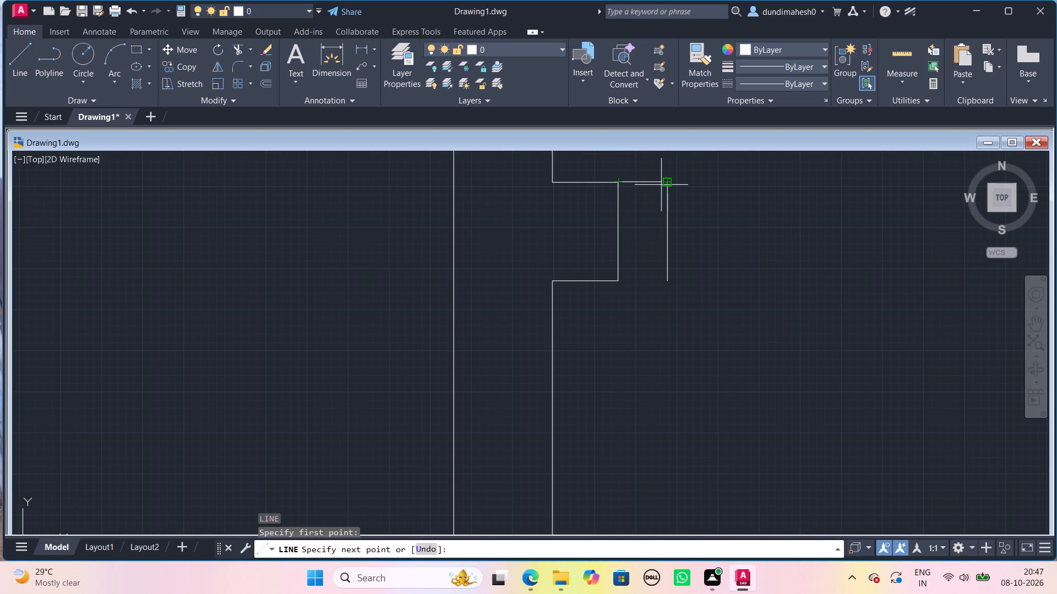
{"action": "left_click", "coordinate": [665, 185]}
{"action": "key", "text": "space"}
{"action": "key", "text": "space"}
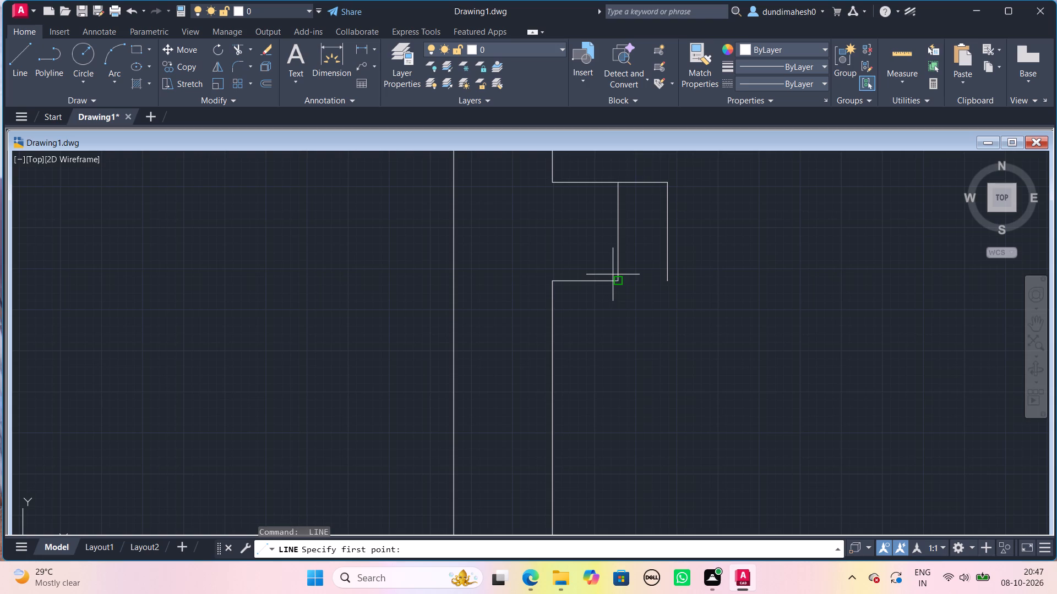
{"action": "left_click", "coordinate": [617, 277]}
{"action": "left_click", "coordinate": [666, 281]}
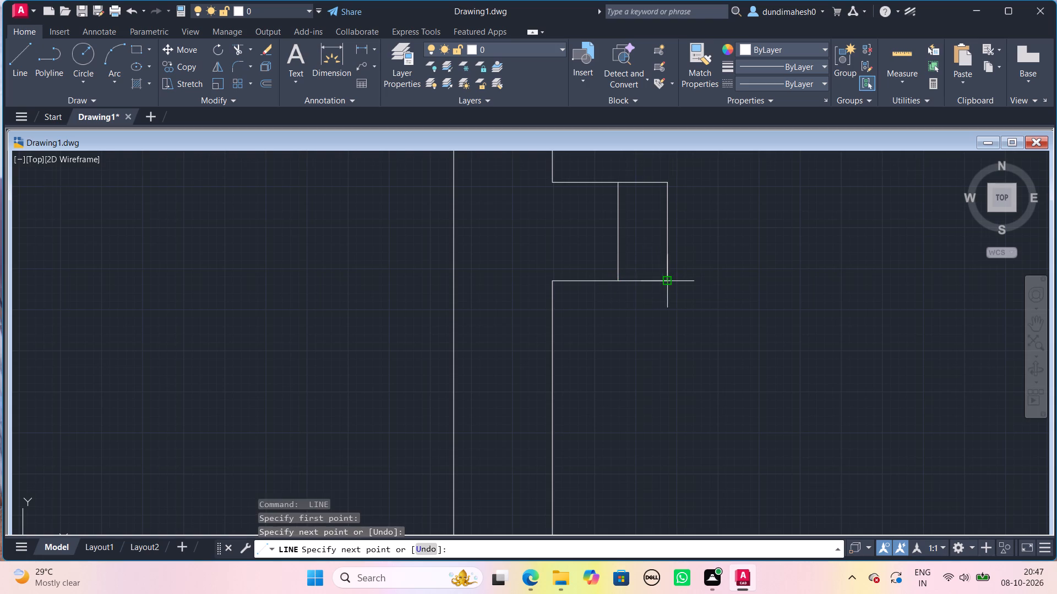
{"action": "scroll", "coordinate": [666, 281], "scroll_direction": "down", "scroll_amount": 2}
{"action": "key", "text": "space"}
{"action": "middle_click_drag", "start_coordinate": [951, 307], "coordinate": [782, 312]}
{"action": "scroll", "coordinate": [759, 280], "scroll_direction": "up", "scroll_amount": 1}
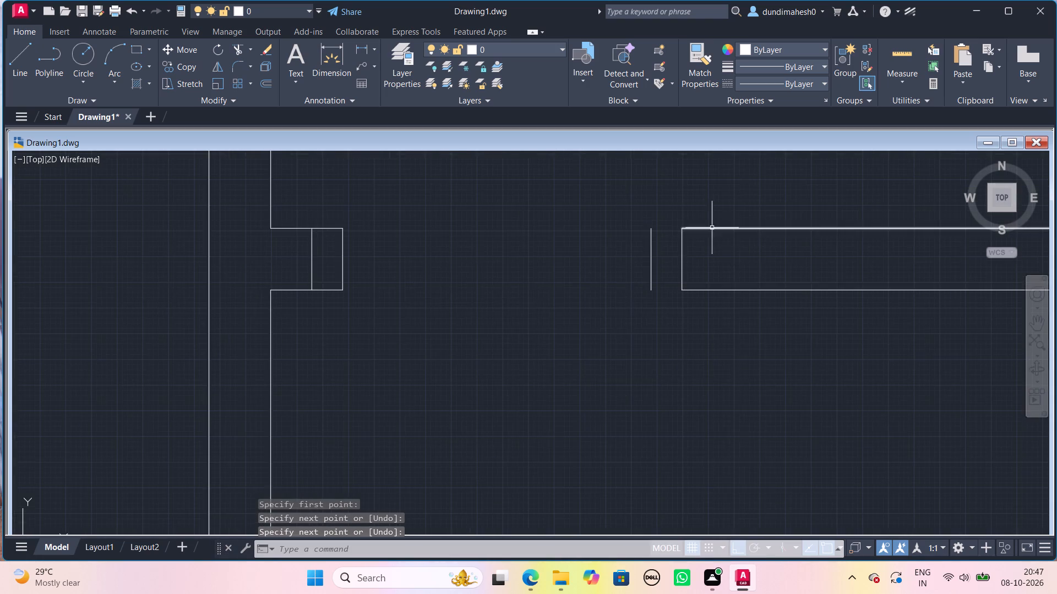
Draw short lines closing the top and bottom of the new opening's right door frame.
{"action": "scroll", "coordinate": [711, 228], "scroll_direction": "up", "scroll_amount": 1}
{"action": "key", "text": "space"}
{"action": "left_click", "coordinate": [664, 231]}
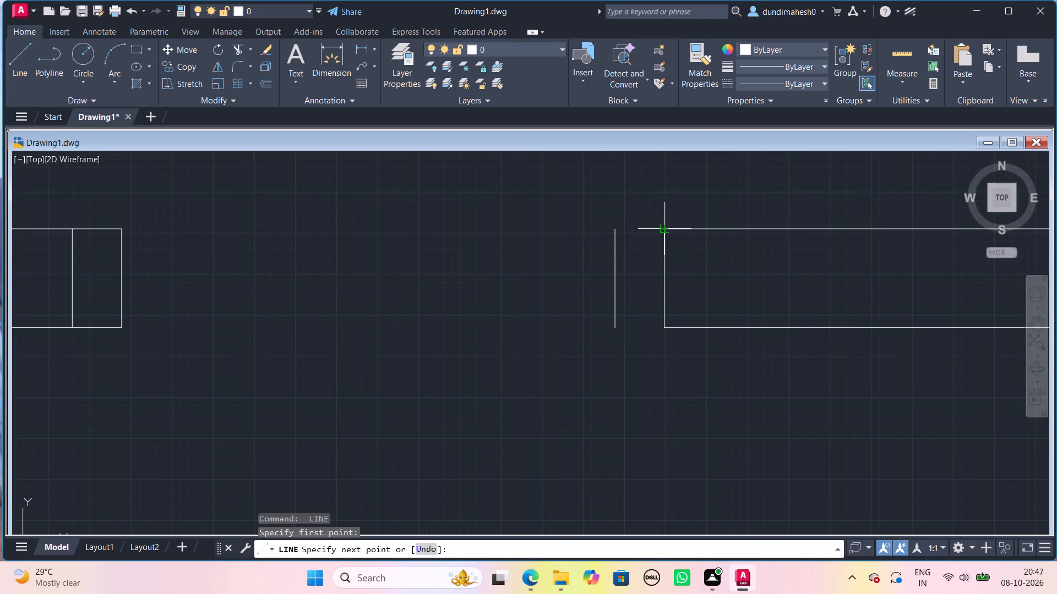
{"action": "left_click", "coordinate": [618, 228]}
{"action": "key", "text": "space"}
{"action": "key", "text": "space"}
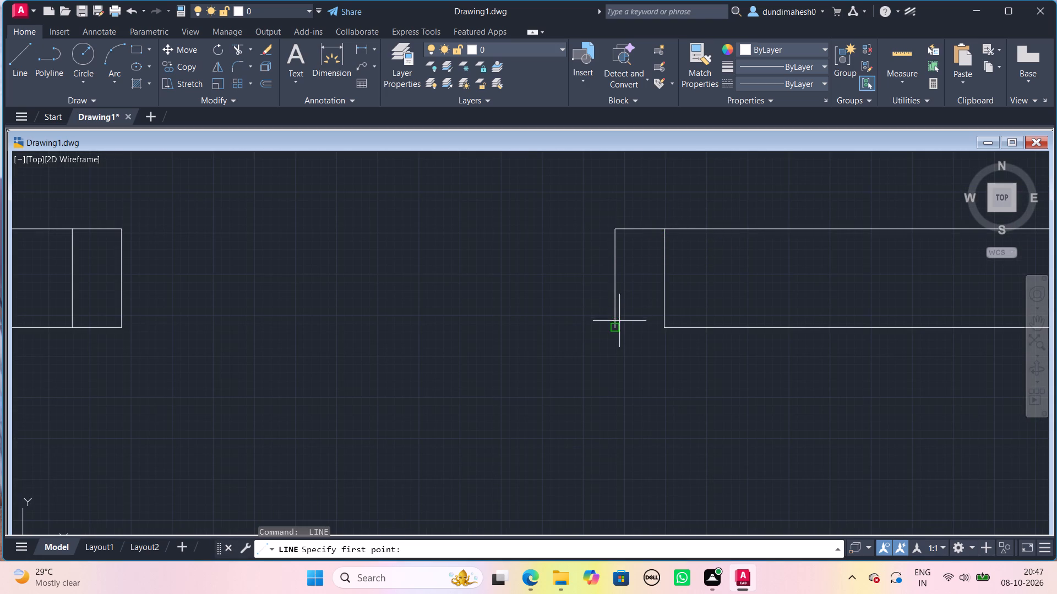
{"action": "left_click", "coordinate": [618, 325]}
{"action": "left_click", "coordinate": [658, 326]}
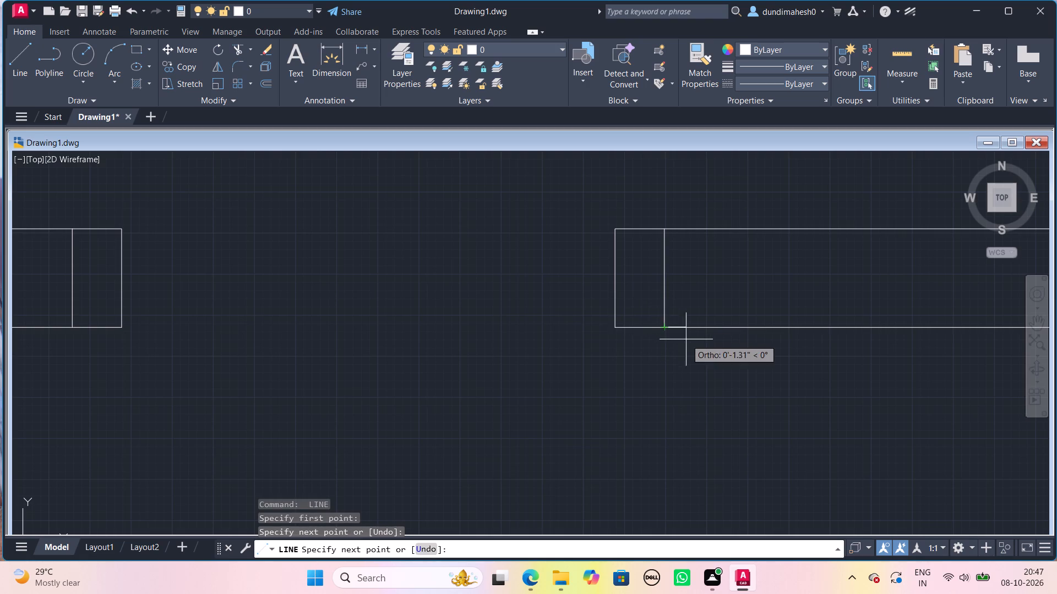
{"action": "key", "text": "space"}
Draw a 3" by 2'6" rectangular door leaf downward from the midpoint of the left frame's inner line.
{"action": "scroll", "coordinate": [474, 324], "scroll_direction": "down", "scroll_amount": 1}
{"action": "middle_click_drag", "start_coordinate": [172, 293], "coordinate": [203, 293]}
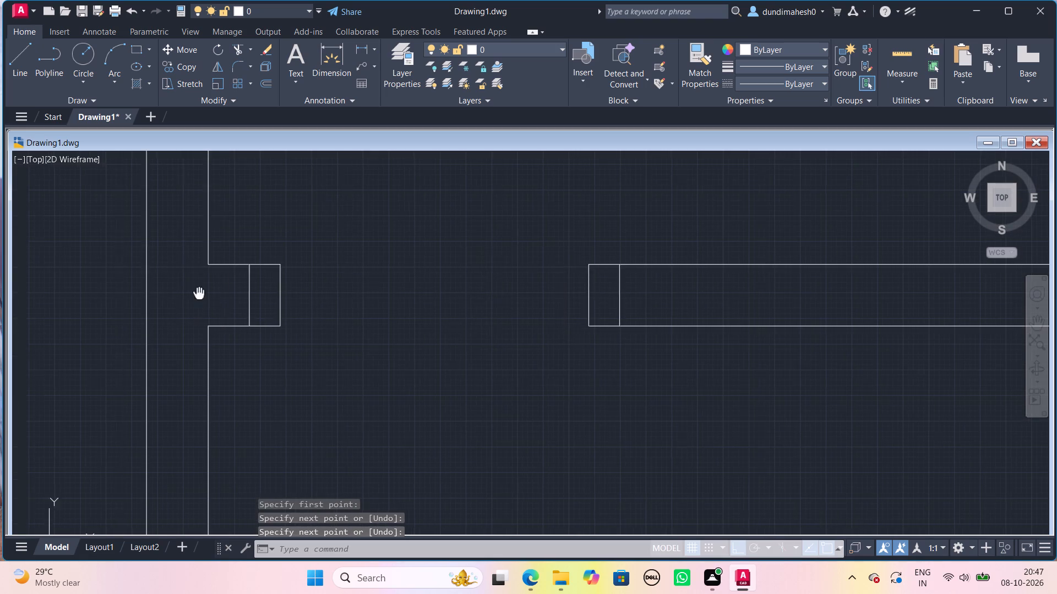
{"action": "middle_click_drag", "start_coordinate": [203, 293], "coordinate": [298, 289]}
{"action": "key", "text": "t"}
{"action": "key", "text": "BackSpace"}
{"action": "type", "text": "rec"}
{"action": "key", "text": "Return"}
{"action": "scroll", "coordinate": [318, 279], "scroll_direction": "up", "scroll_amount": 1}
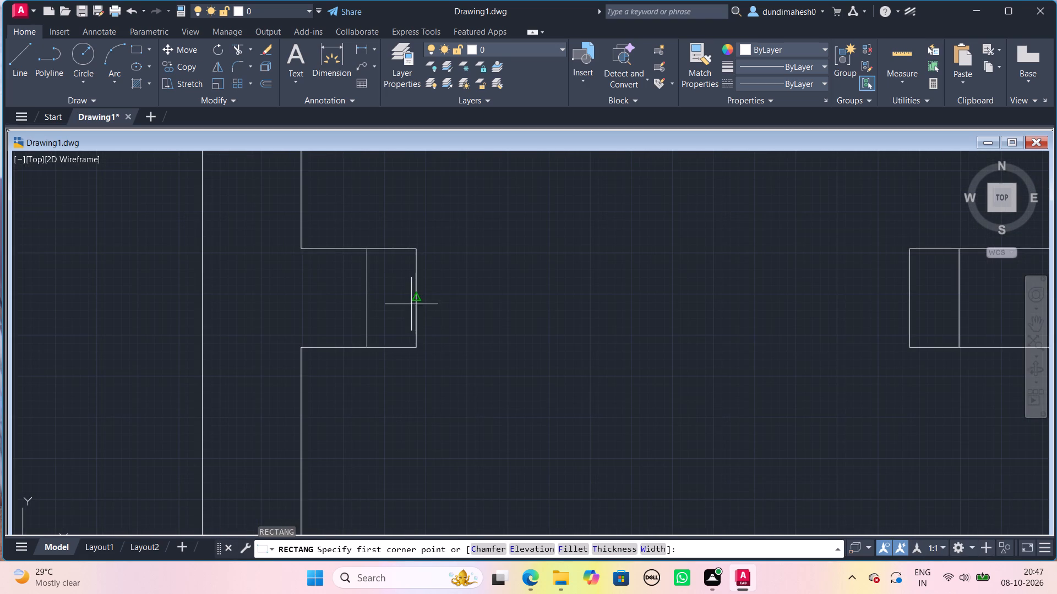
{"action": "left_click", "coordinate": [414, 295]}
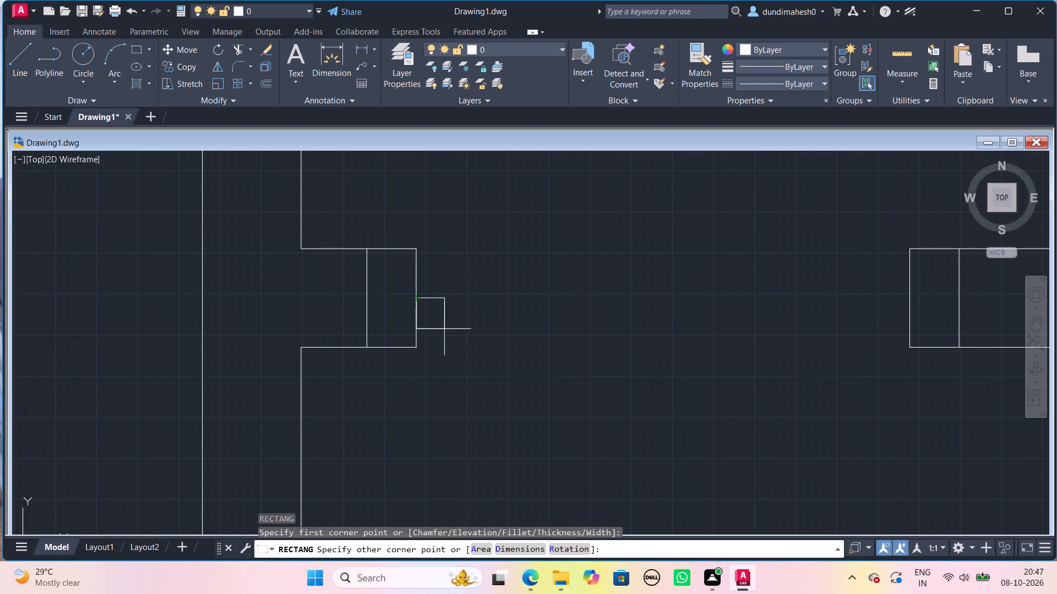
{"action": "key", "text": "d"}
{"action": "key", "text": "Return"}
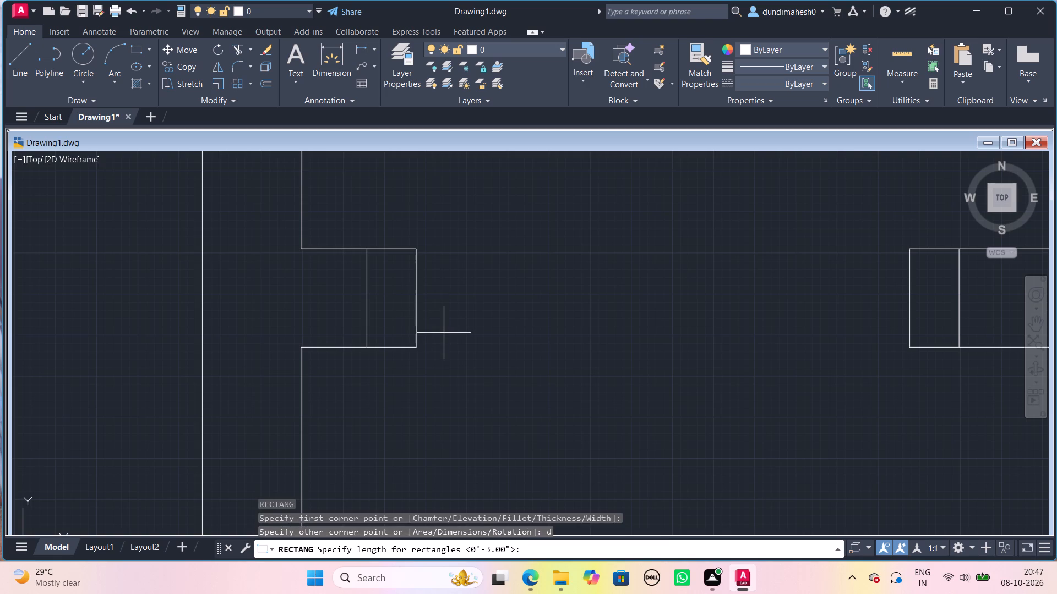
{"action": "key", "text": "3"}
{"action": "key", "text": "shift+quotedbl"}
{"action": "key", "text": "Return"}
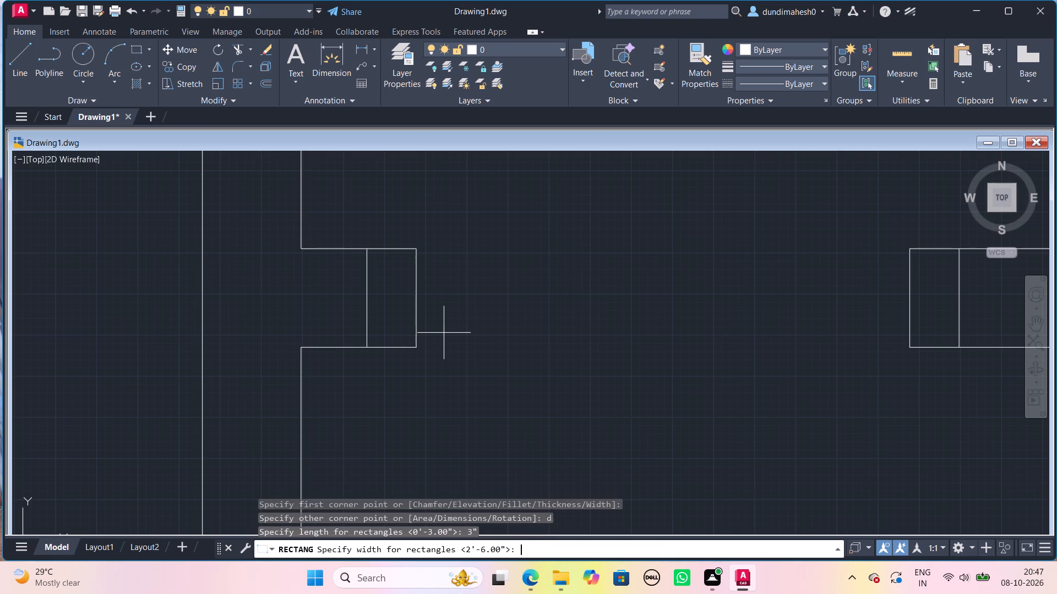
{"action": "type", "text": "2'"}
{"action": "type", "text": "6\""}
{"action": "key", "text": "Return"}
{"action": "left_click", "coordinate": [442, 355]}
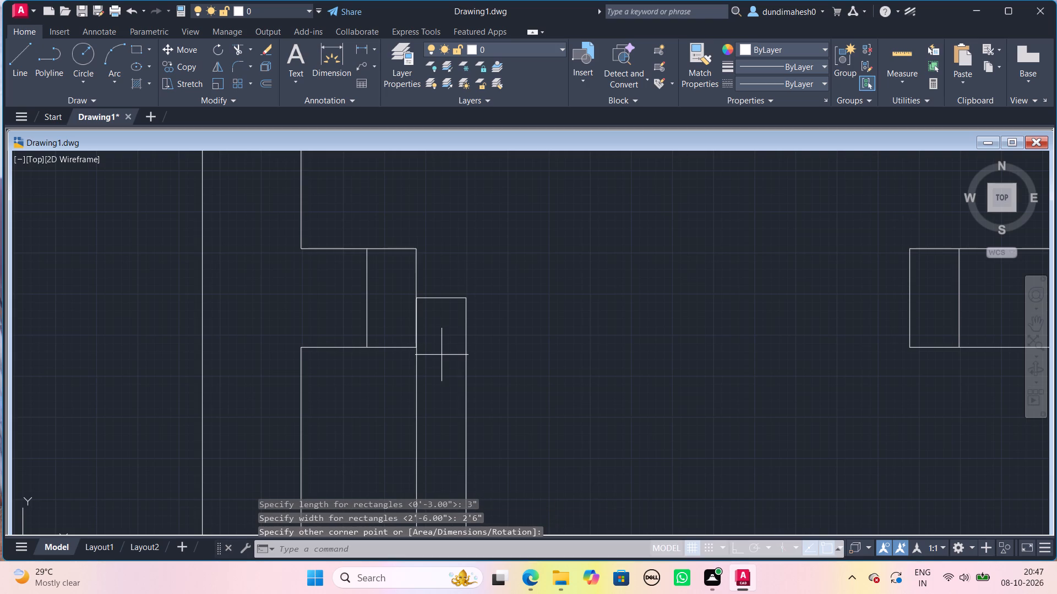
Draw the door swing arc through the leaf's two bottom corners to the right frame's lower inner corner.
{"action": "scroll", "coordinate": [453, 328], "scroll_direction": "down", "scroll_amount": 2}
{"action": "type", "text": "arc"}
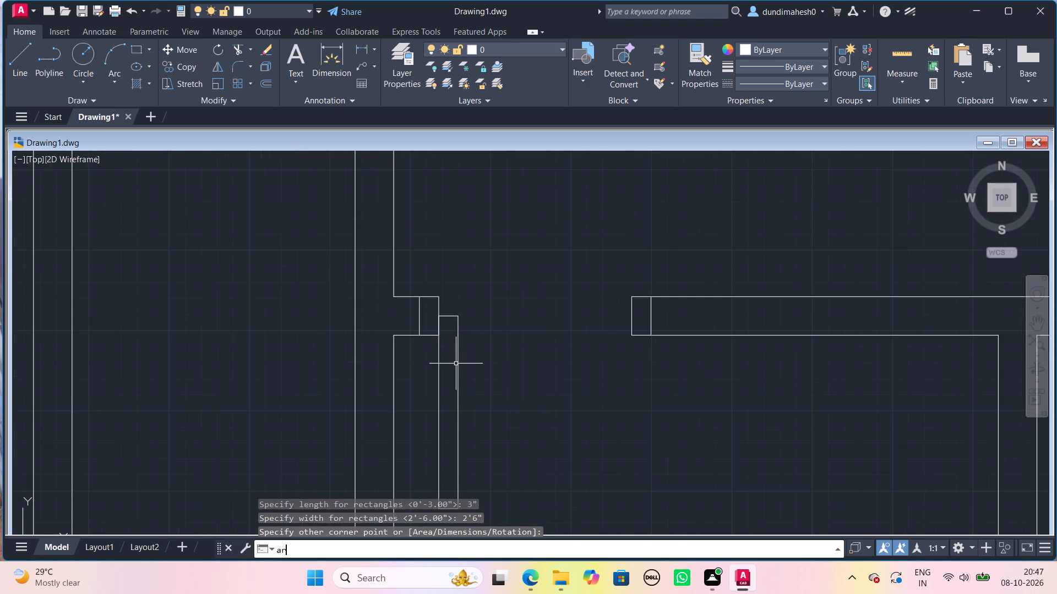
{"action": "key", "text": "Return"}
{"action": "middle_click_drag", "start_coordinate": [475, 387], "coordinate": [388, 290]}
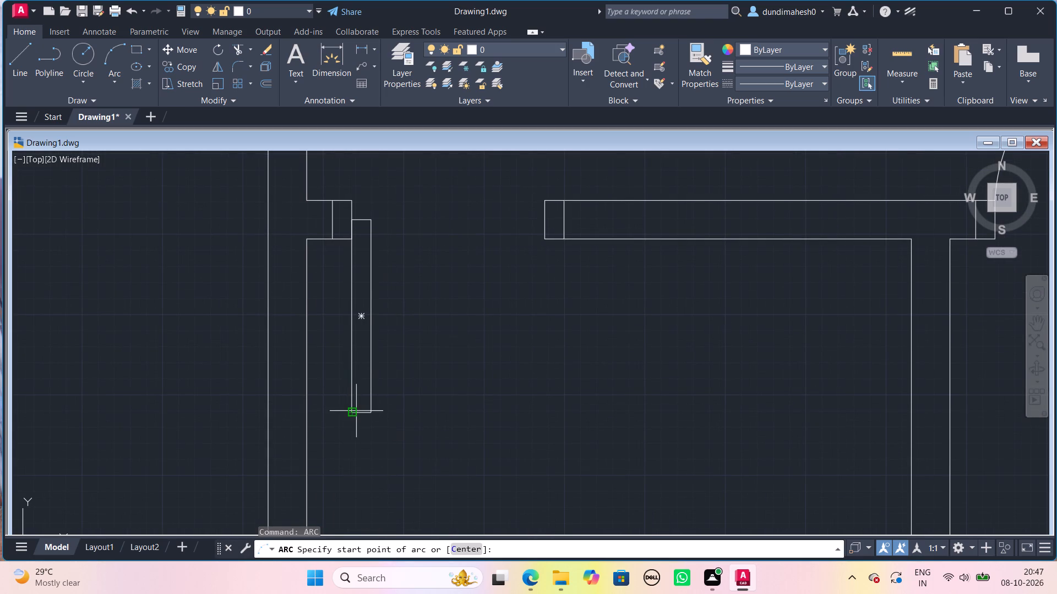
{"action": "left_click", "coordinate": [355, 411]}
{"action": "left_click", "coordinate": [371, 415]}
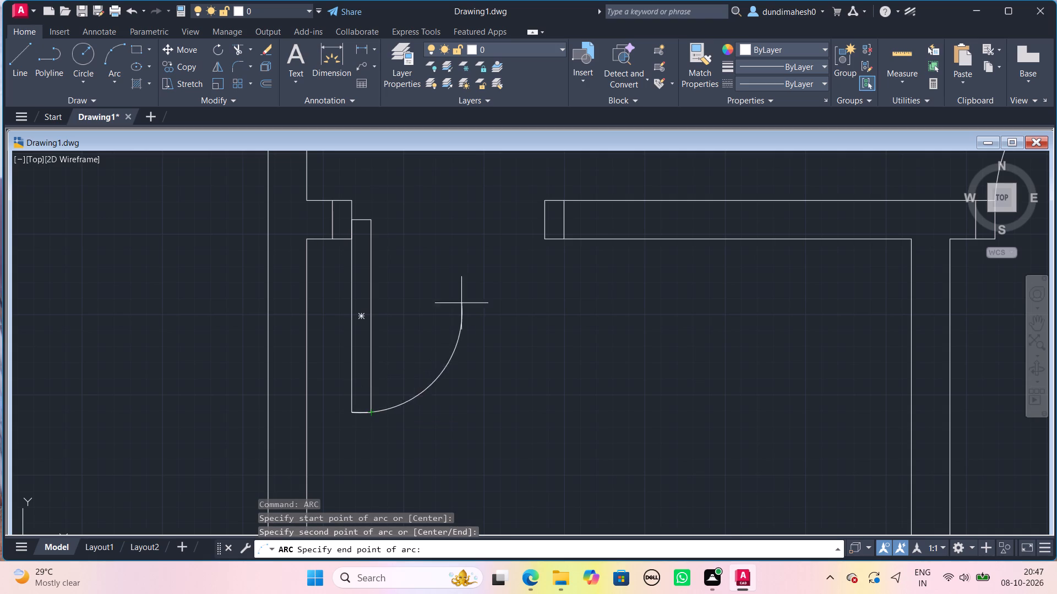
{"action": "left_click", "coordinate": [546, 240]}
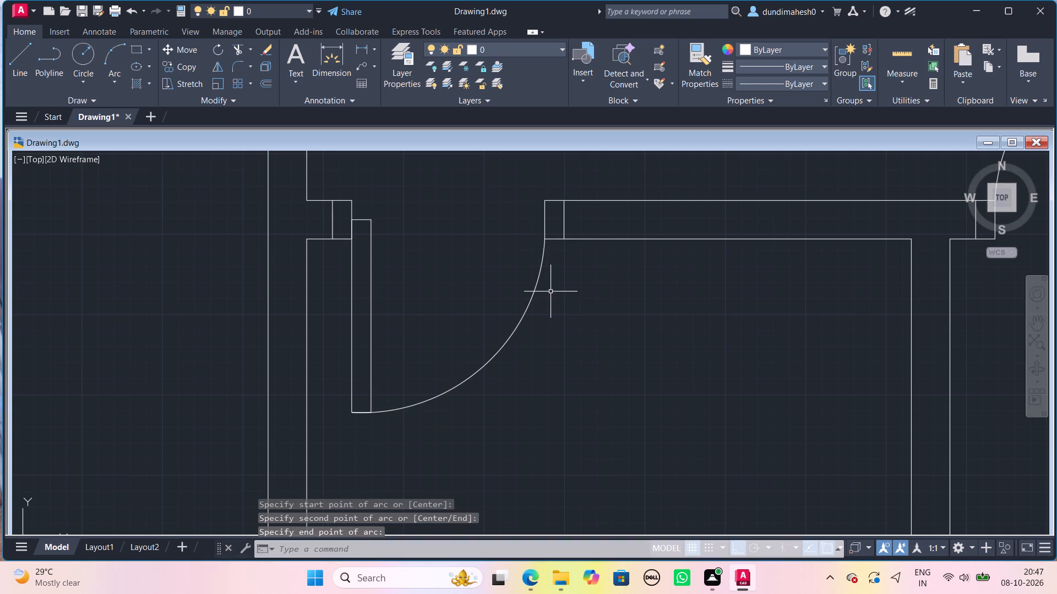
{"action": "key", "text": "space"}
{"action": "key", "text": "space"}
{"action": "key", "text": "Escape"}
Draw a 4" line down from the small middle room's upper-right corner, continuing 6" across its right wall.
{"action": "scroll", "coordinate": [551, 299], "scroll_direction": "down", "scroll_amount": 3}
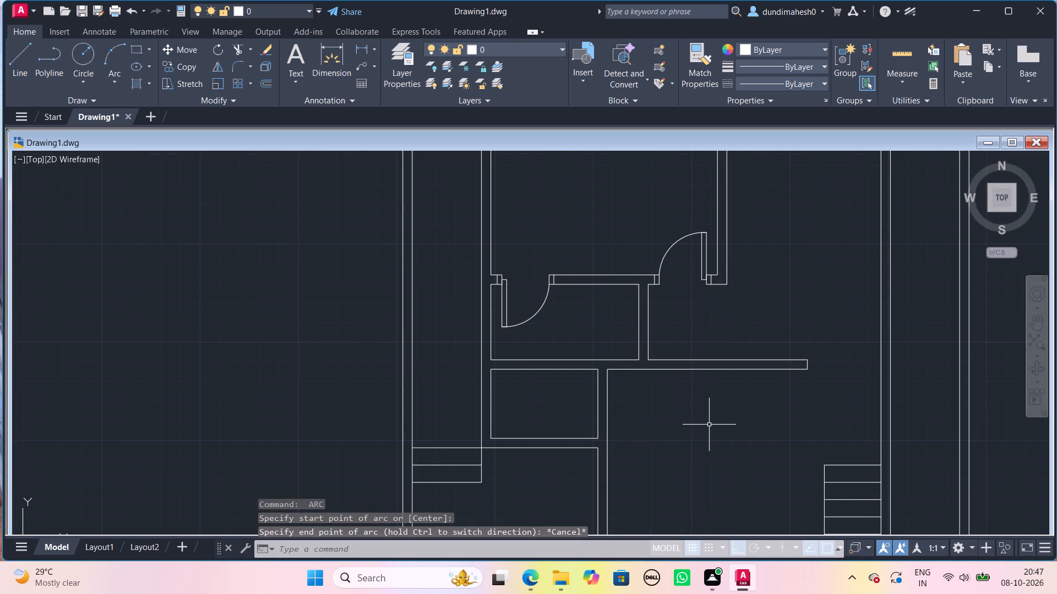
{"action": "middle_click_drag", "start_coordinate": [695, 420], "coordinate": [609, 362]}
{"action": "scroll", "coordinate": [554, 362], "scroll_direction": "up", "scroll_amount": 1}
{"action": "key", "text": "l"}
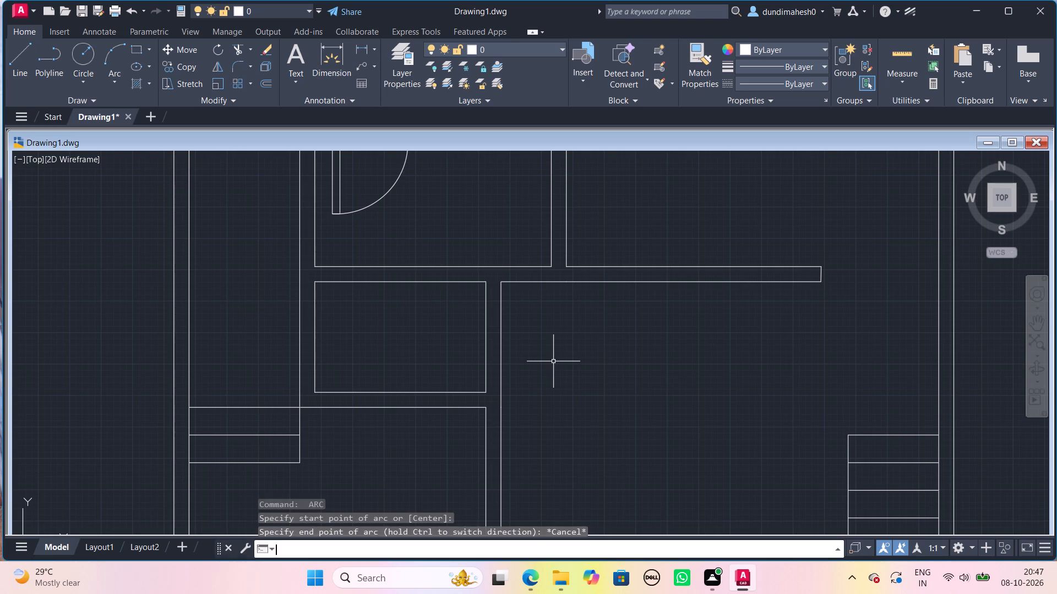
{"action": "key", "text": "Return"}
{"action": "left_click", "coordinate": [486, 285]}
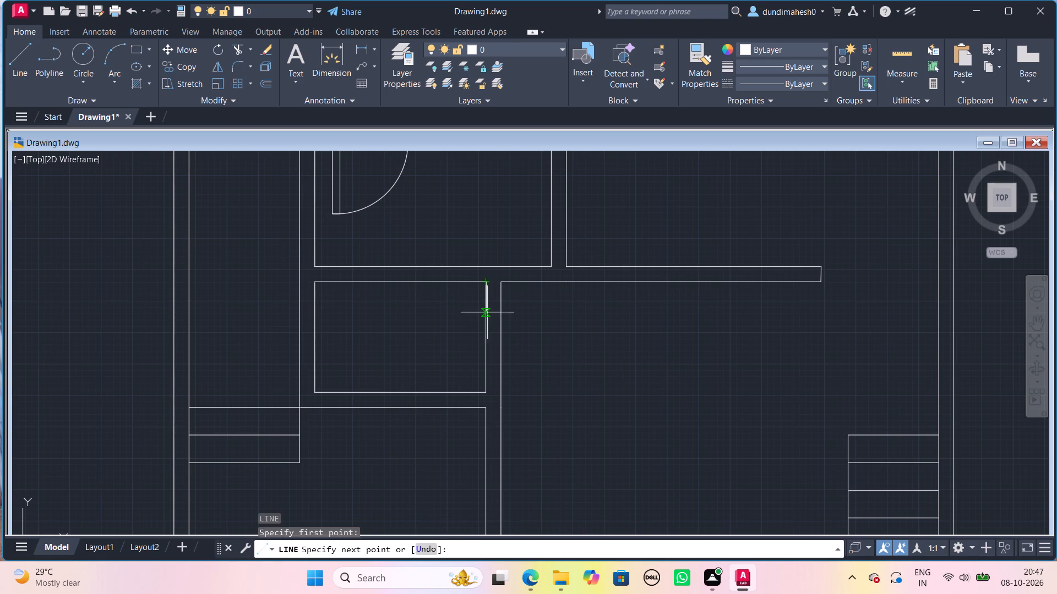
{"action": "type", "text": "4\""}
{"action": "key", "text": "Return"}
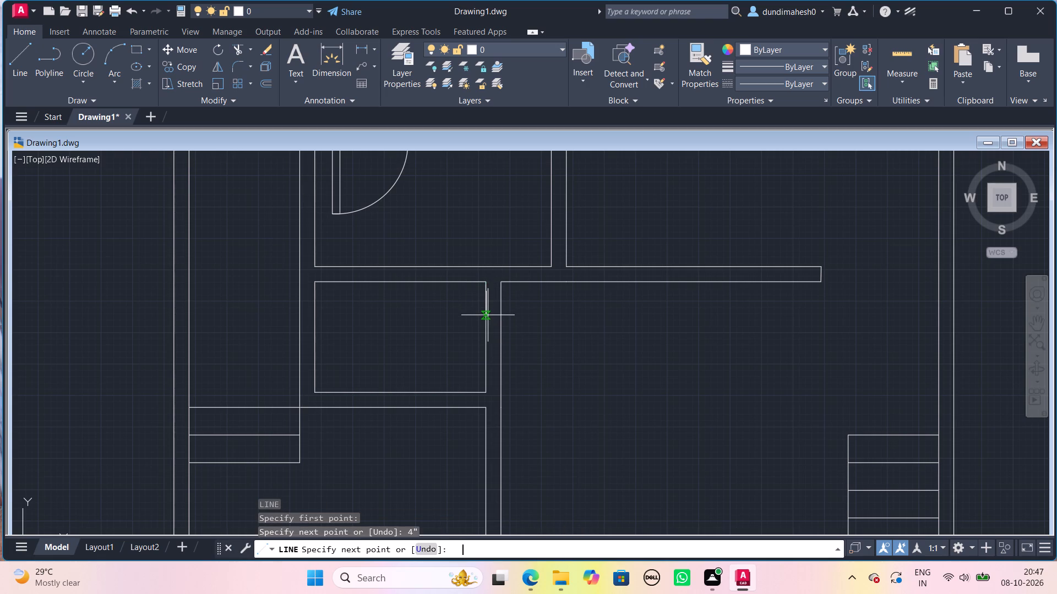
{"action": "type", "text": "6\""}
{"action": "key", "text": "Return"}
{"action": "key", "text": "b"}
{"action": "key", "text": "BackSpace"}
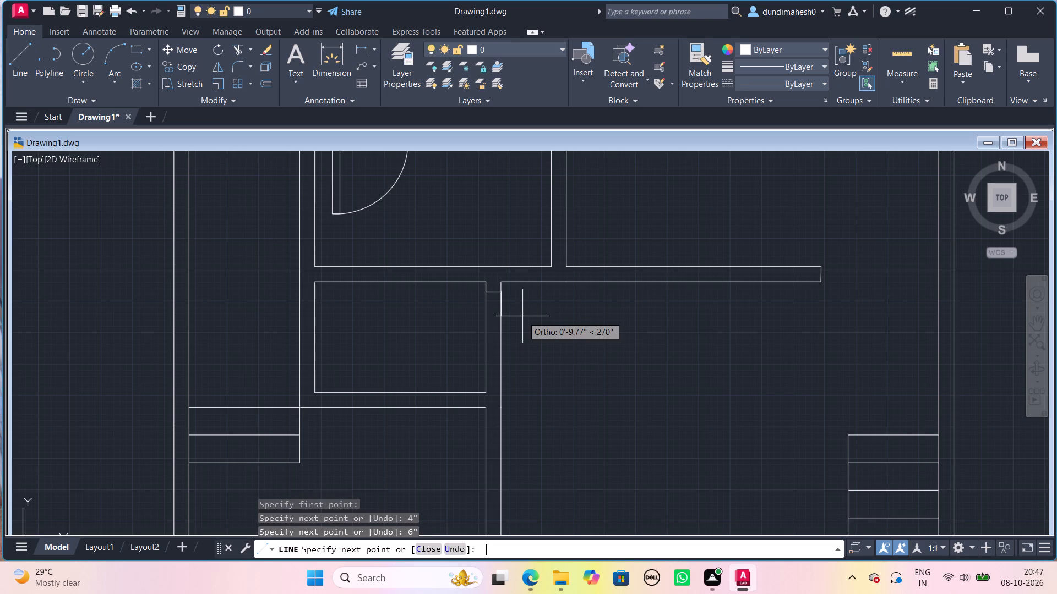
{"action": "key", "text": "space"}
Delete the short 4" vertical guide line at the room's upper-right corner.
{"action": "scroll", "coordinate": [529, 298], "scroll_direction": "up", "scroll_amount": 2}
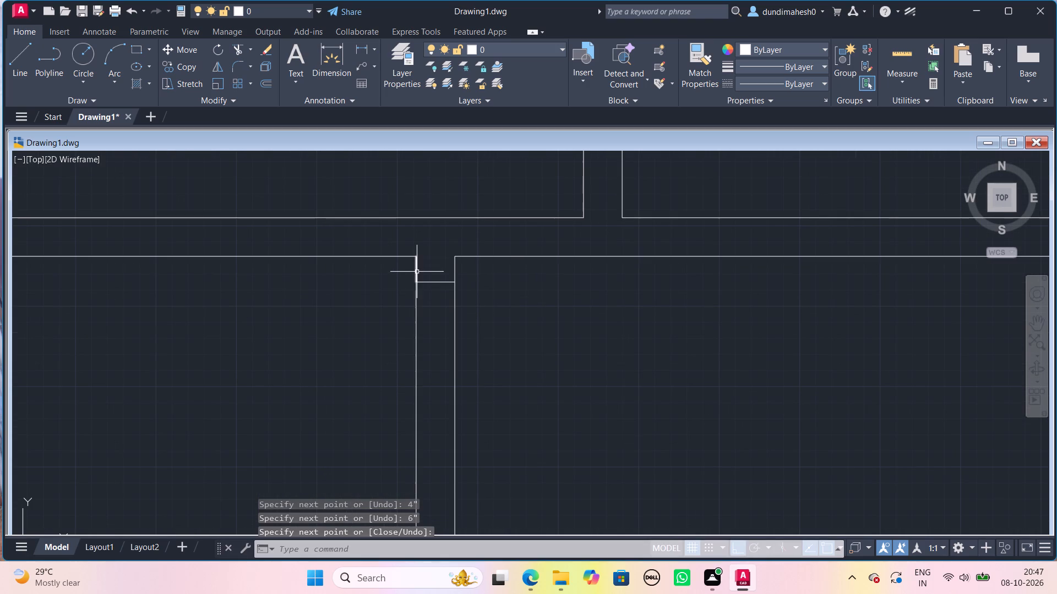
{"action": "left_click", "coordinate": [417, 272]}
{"action": "key", "text": "Delete"}
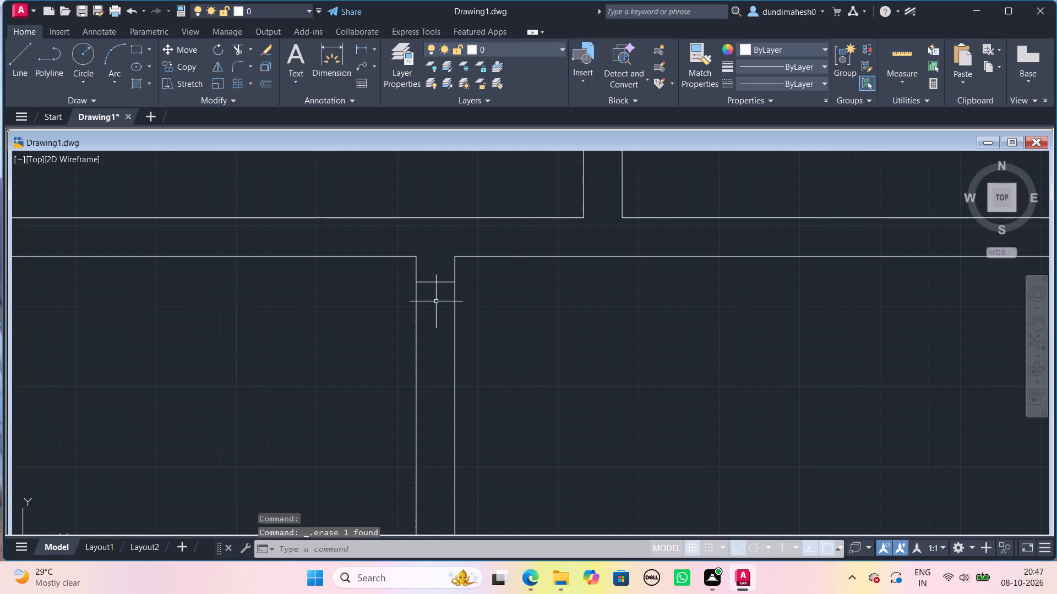
Offset the 6" cross line 3" downward for the upper door frame.
{"action": "key", "text": "o"}
{"action": "key", "text": "Return"}
{"action": "type", "text": "3\""}
{"action": "key", "text": "Return"}
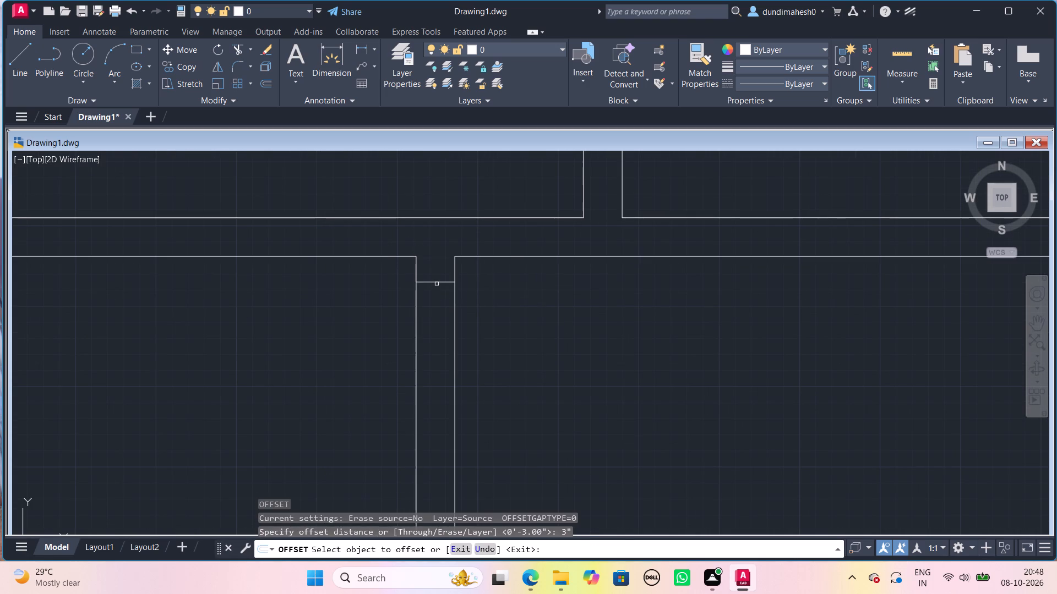
{"action": "left_click", "coordinate": [437, 283]}
{"action": "left_click", "coordinate": [440, 355]}
{"action": "key", "text": "space"}
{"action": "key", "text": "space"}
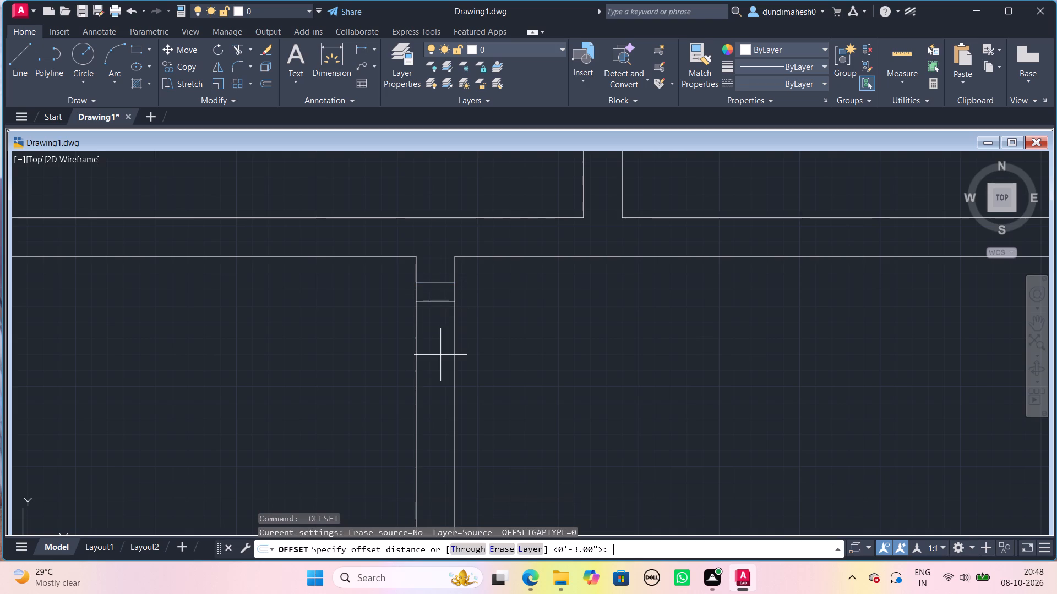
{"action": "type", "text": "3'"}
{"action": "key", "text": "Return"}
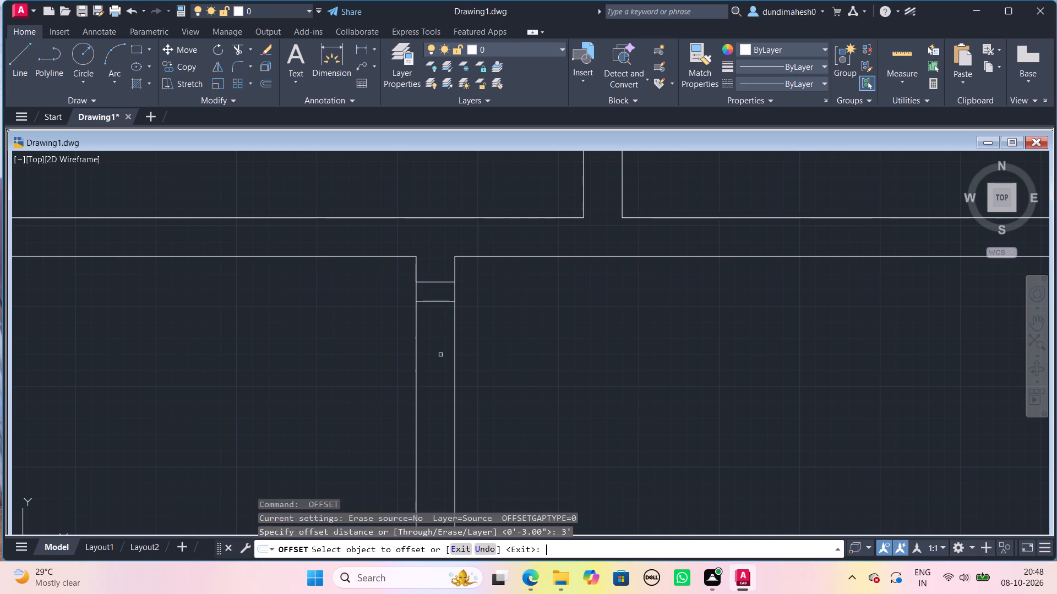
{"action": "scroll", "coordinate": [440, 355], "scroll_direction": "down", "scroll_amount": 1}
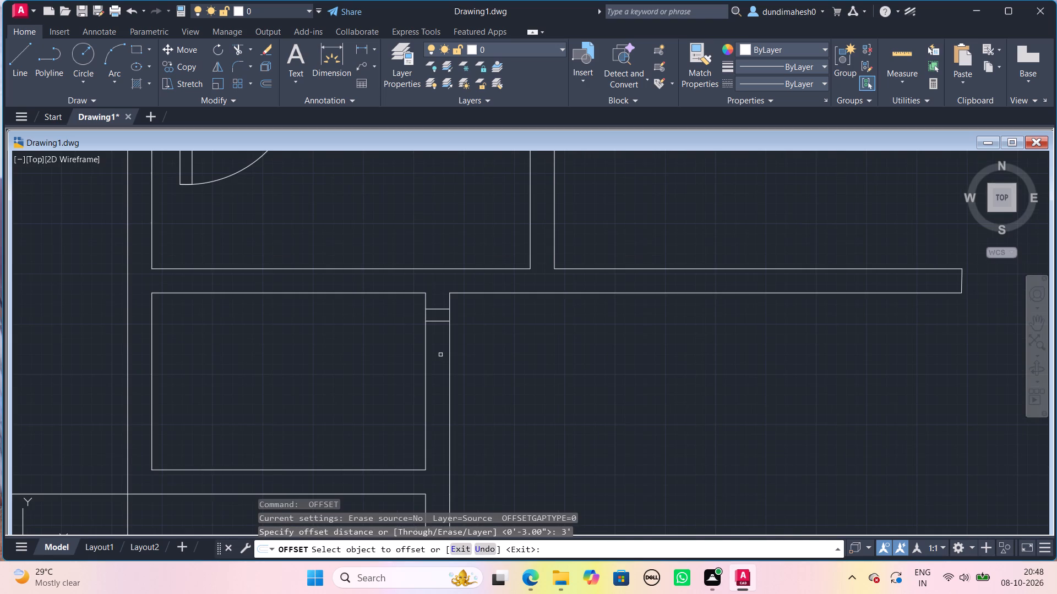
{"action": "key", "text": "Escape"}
Offset the upper frame's inner line 2'6" downward to set the door opening.
{"action": "key", "text": "space"}
{"action": "scroll", "coordinate": [444, 360], "scroll_direction": "up", "scroll_amount": 1}
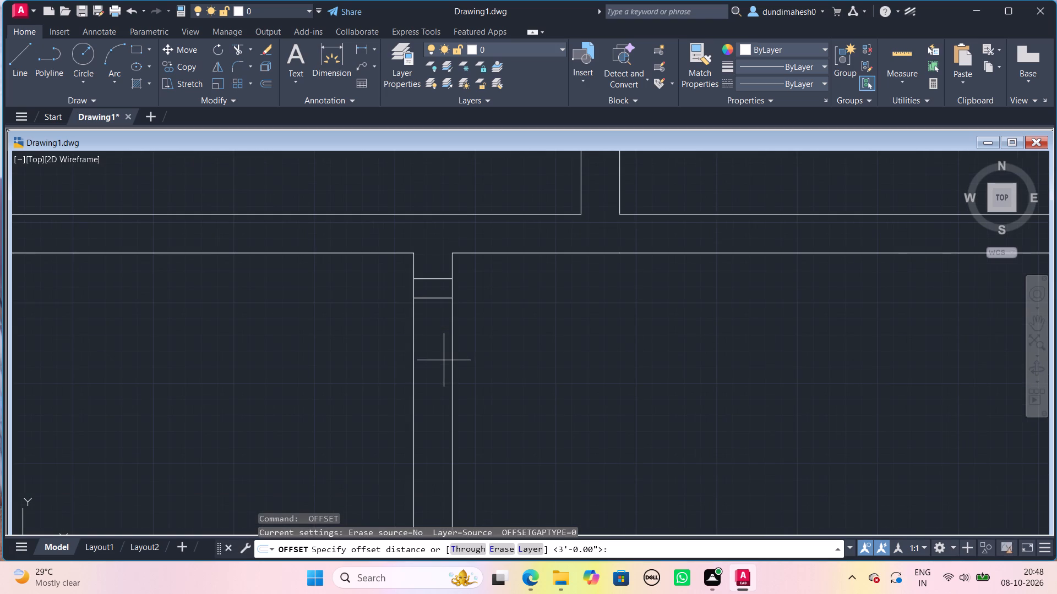
{"action": "type", "text": "2'6\""}
{"action": "key", "text": "Return"}
{"action": "left_click", "coordinate": [430, 296]}
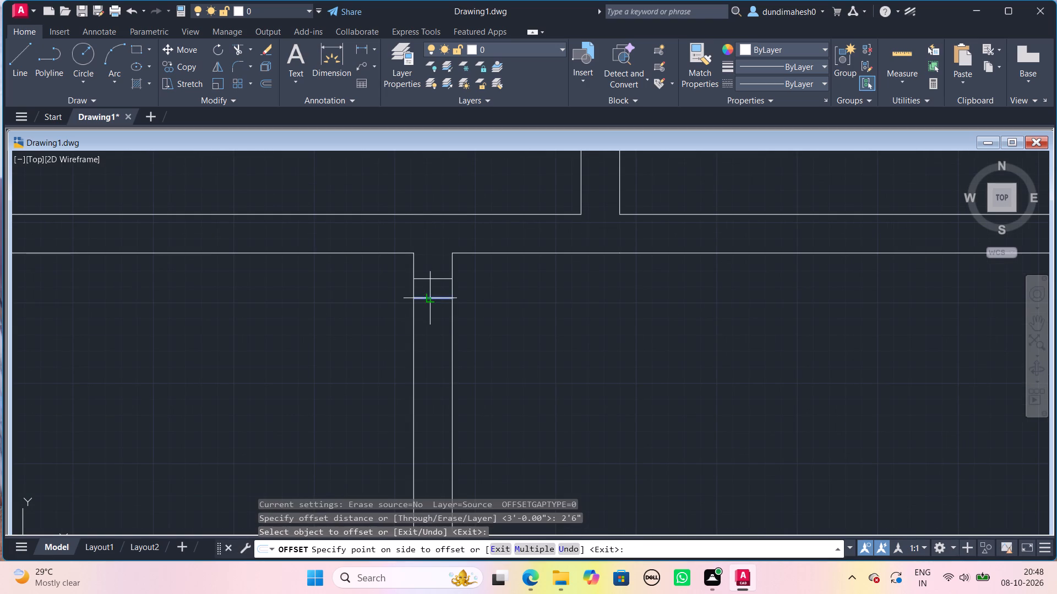
{"action": "left_click", "coordinate": [430, 383]}
{"action": "scroll", "coordinate": [430, 383], "scroll_direction": "down", "scroll_amount": 1}
{"action": "middle_click_drag", "start_coordinate": [430, 383], "coordinate": [382, 321]}
{"action": "key", "text": "space"}
Offset the opening's bottom line 3" downward for the lower door frame.
{"action": "key", "text": "space"}
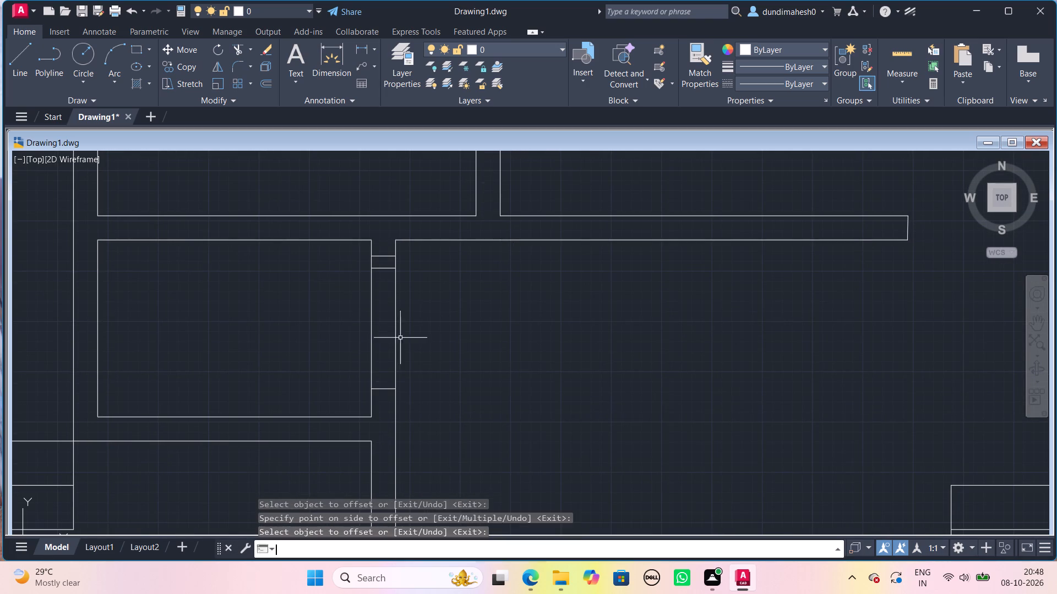
{"action": "scroll", "coordinate": [403, 376], "scroll_direction": "up", "scroll_amount": 1}
{"action": "type", "text": "3\""}
{"action": "key", "text": "Return"}
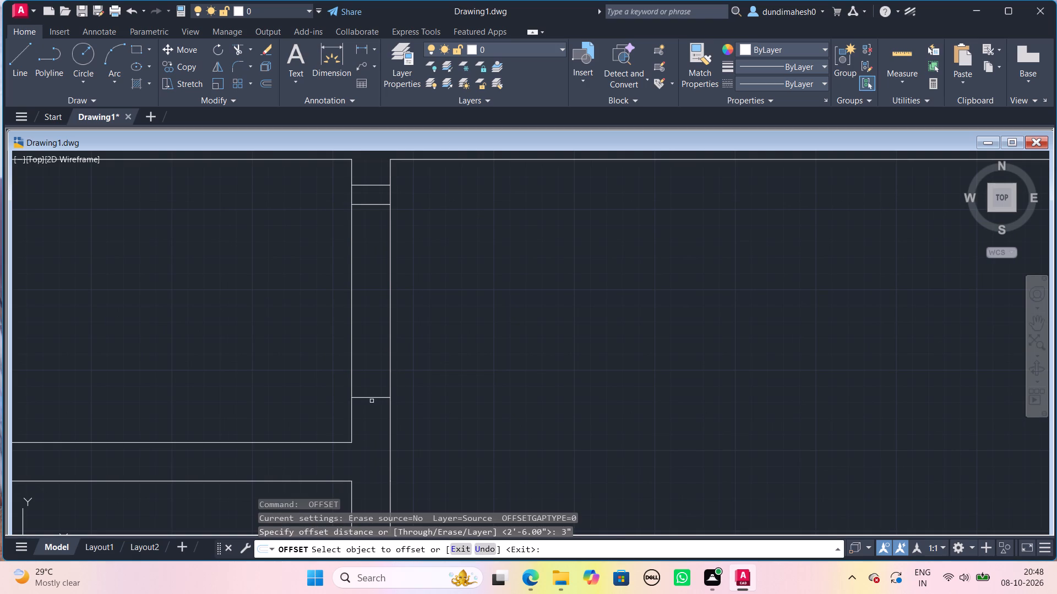
{"action": "left_click", "coordinate": [364, 397]}
{"action": "left_click", "coordinate": [371, 436]}
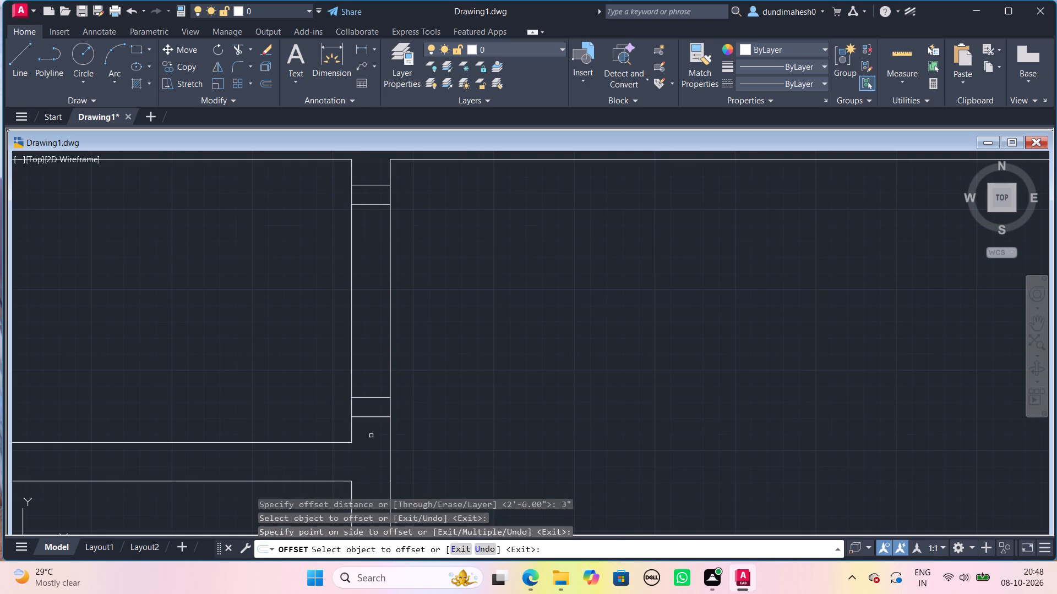
{"action": "key", "text": "space"}
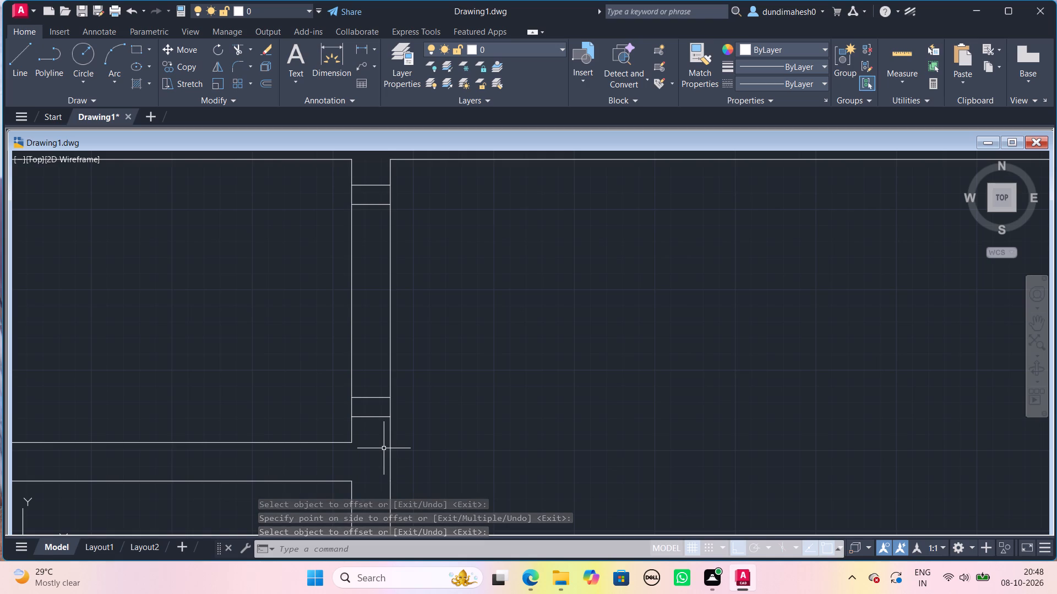
Trim the wall lines between and across the two 3" door frames to open the doorway.
{"action": "type", "text": "trim"}
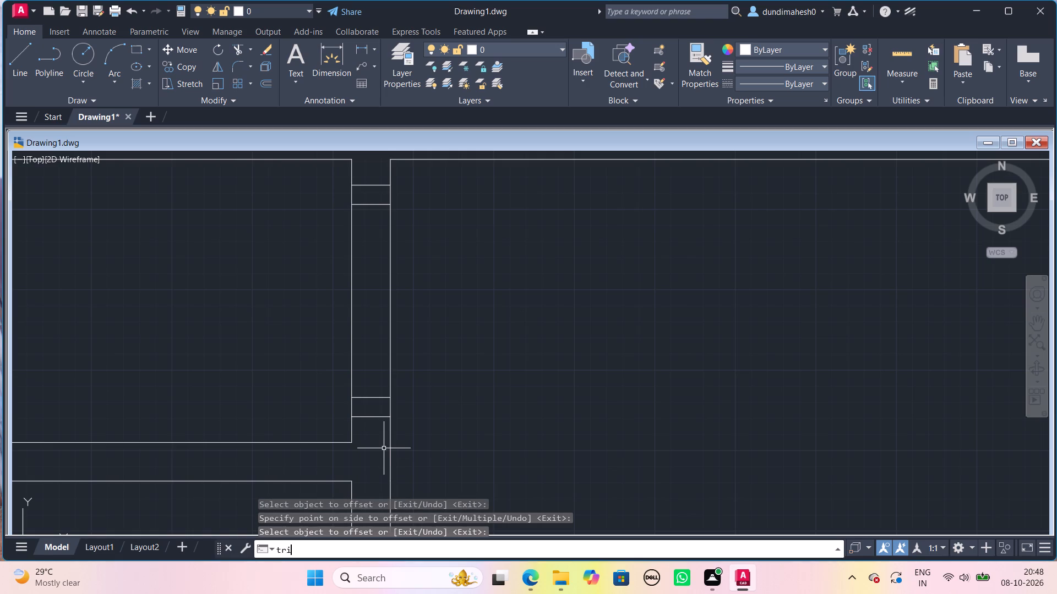
{"action": "key", "text": "Return"}
{"action": "key", "text": "Return"}
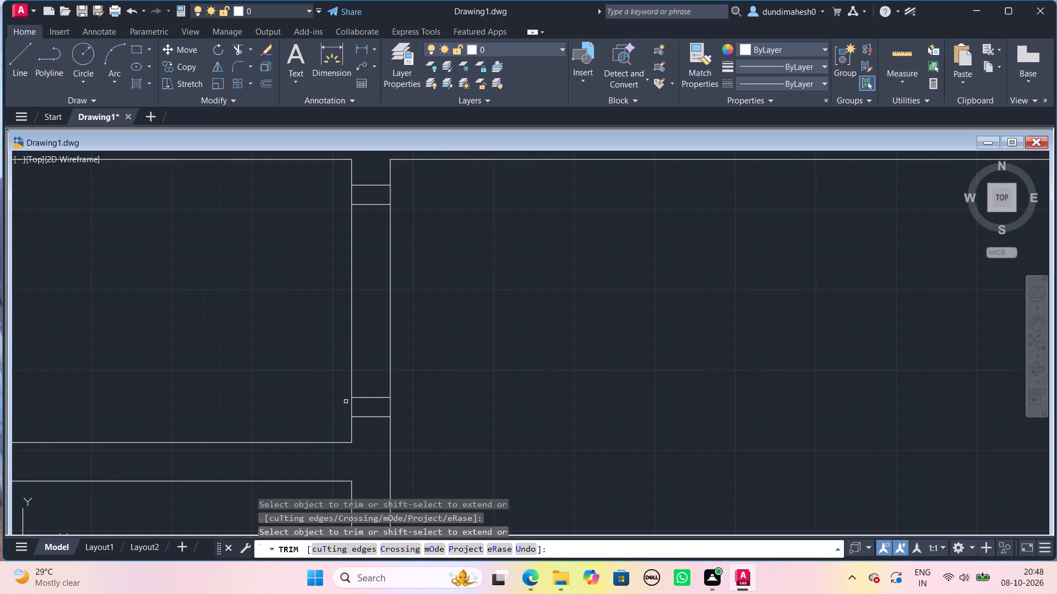
{"action": "left_click", "coordinate": [346, 402]}
{"action": "left_click", "coordinate": [422, 400]}
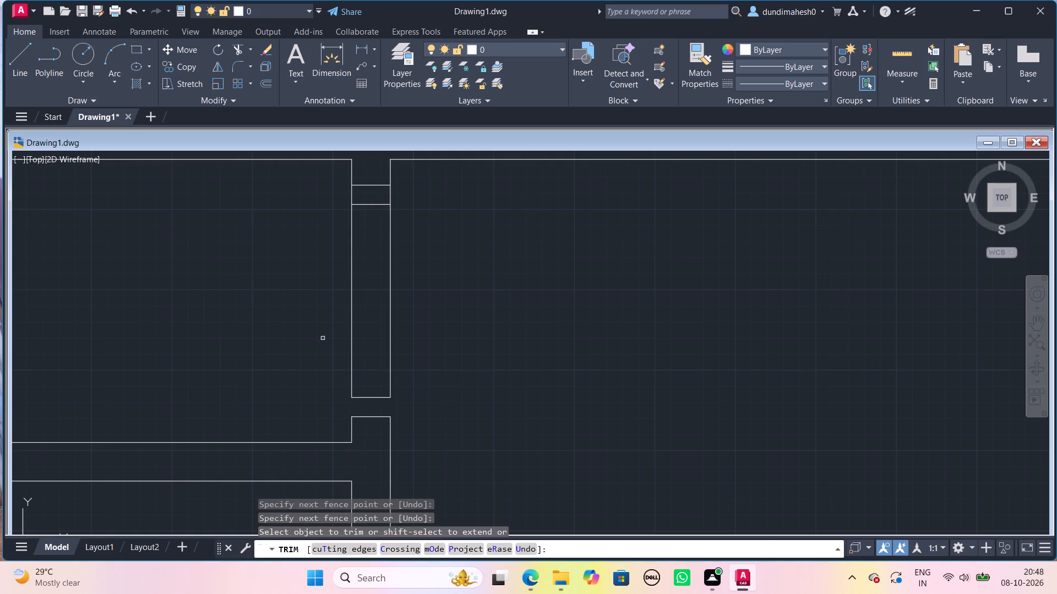
{"action": "left_click_drag", "start_coordinate": [304, 327], "coordinate": [341, 327]}
{"action": "left_click_drag", "start_coordinate": [344, 294], "coordinate": [350, 294]}
{"action": "left_click", "coordinate": [432, 292]}
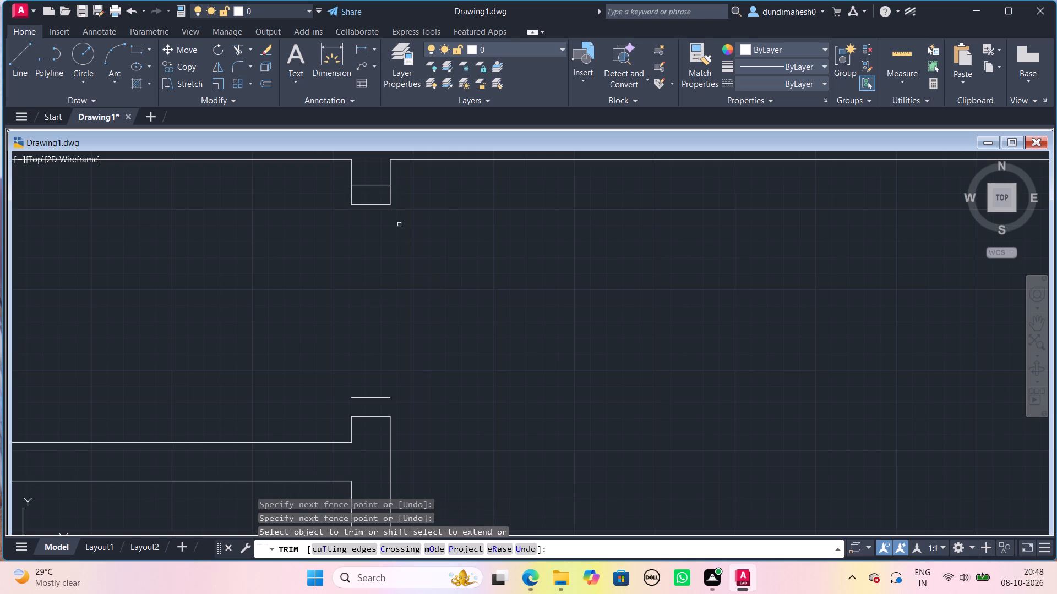
{"action": "left_click", "coordinate": [344, 194]}
{"action": "left_click", "coordinate": [395, 196]}
{"action": "key", "text": "space"}
Draw two short vertical lines closing both sides of the lower 3" door frame.
{"action": "type", "text": "l"}
{"action": "key", "text": "Return"}
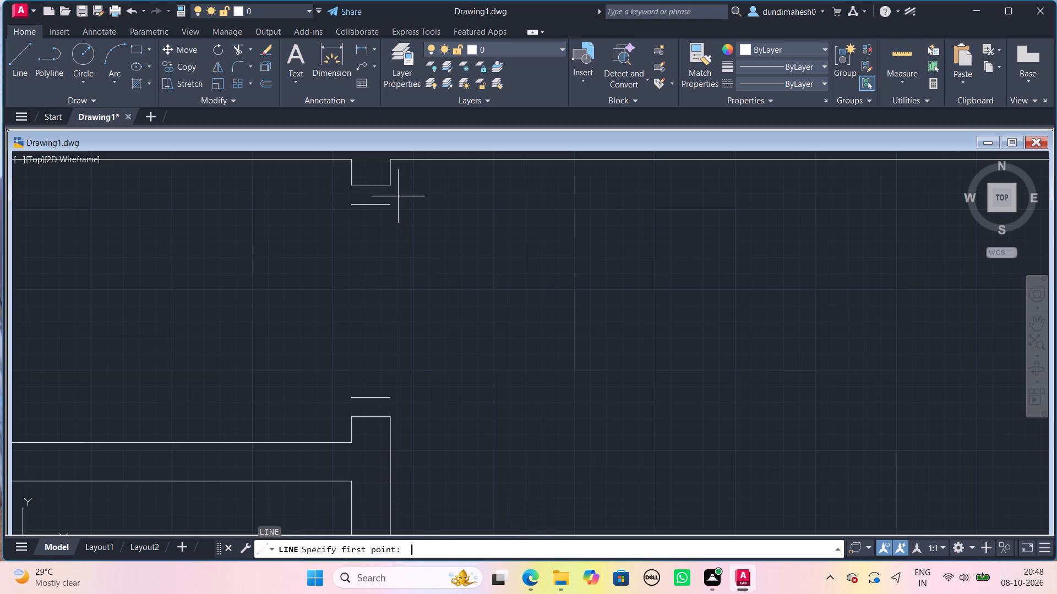
{"action": "scroll", "coordinate": [375, 376], "scroll_direction": "up", "scroll_amount": 1}
{"action": "left_click", "coordinate": [339, 443]}
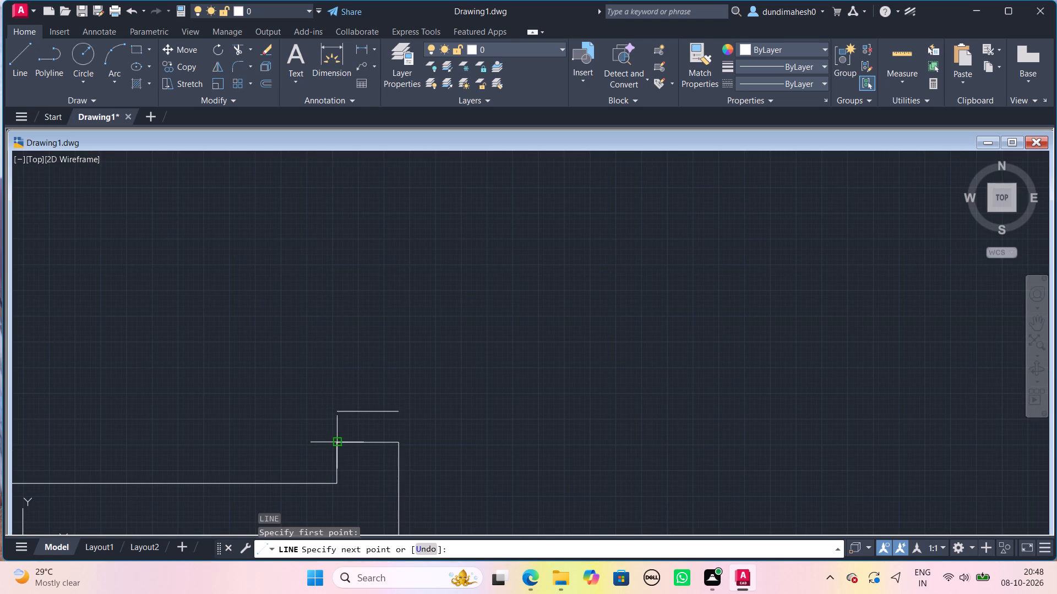
{"action": "left_click", "coordinate": [339, 415]}
{"action": "key", "text": "space"}
{"action": "key", "text": "space"}
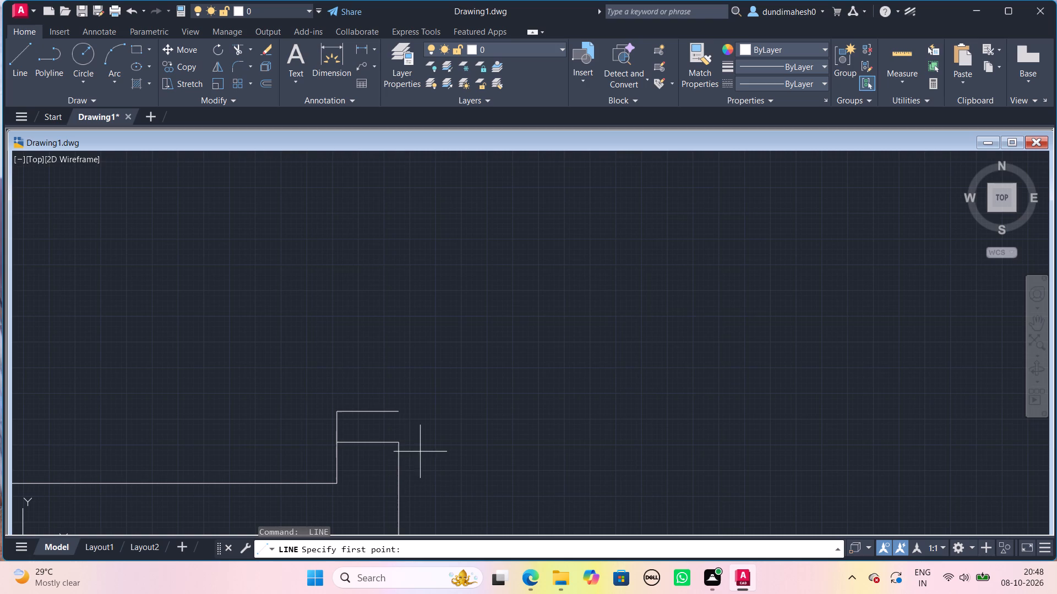
{"action": "left_click", "coordinate": [400, 441]}
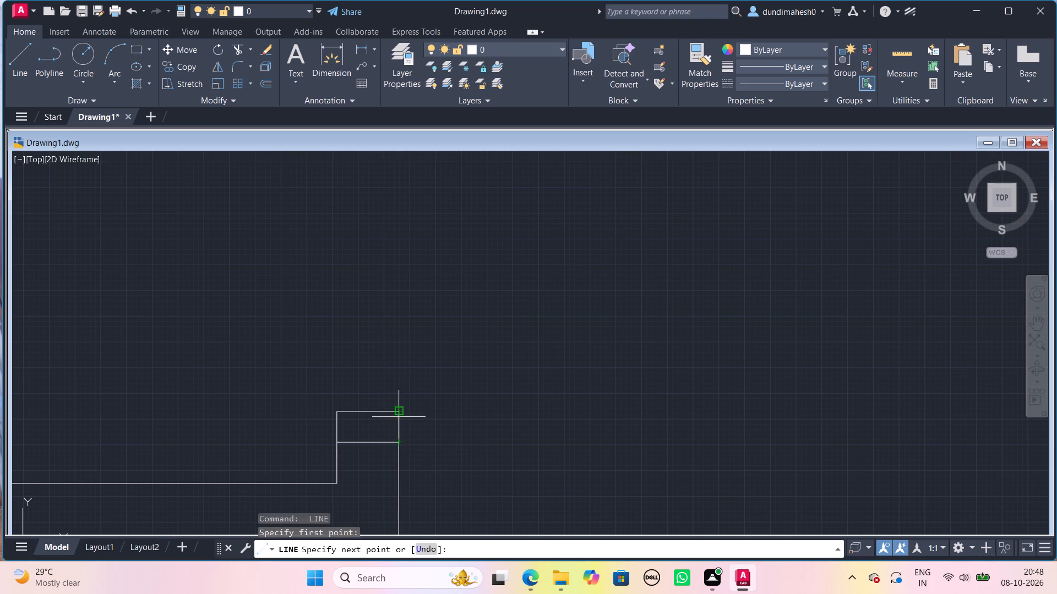
{"action": "left_click", "coordinate": [399, 414]}
{"action": "key", "text": "space"}
Draw two short vertical lines closing both sides of the upper 3" door frame.
{"action": "scroll", "coordinate": [399, 313], "scroll_direction": "down", "scroll_amount": 2}
{"action": "middle_click_drag", "start_coordinate": [397, 265], "coordinate": [433, 351]}
{"action": "scroll", "coordinate": [438, 389], "scroll_direction": "up", "scroll_amount": 1}
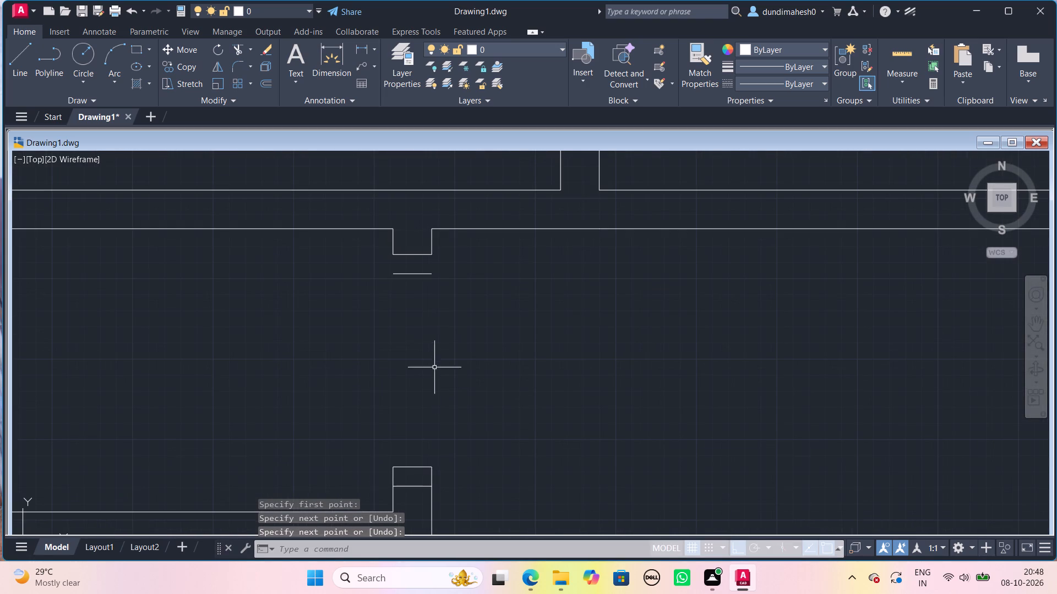
{"action": "key", "text": "space"}
{"action": "left_click", "coordinate": [430, 272]}
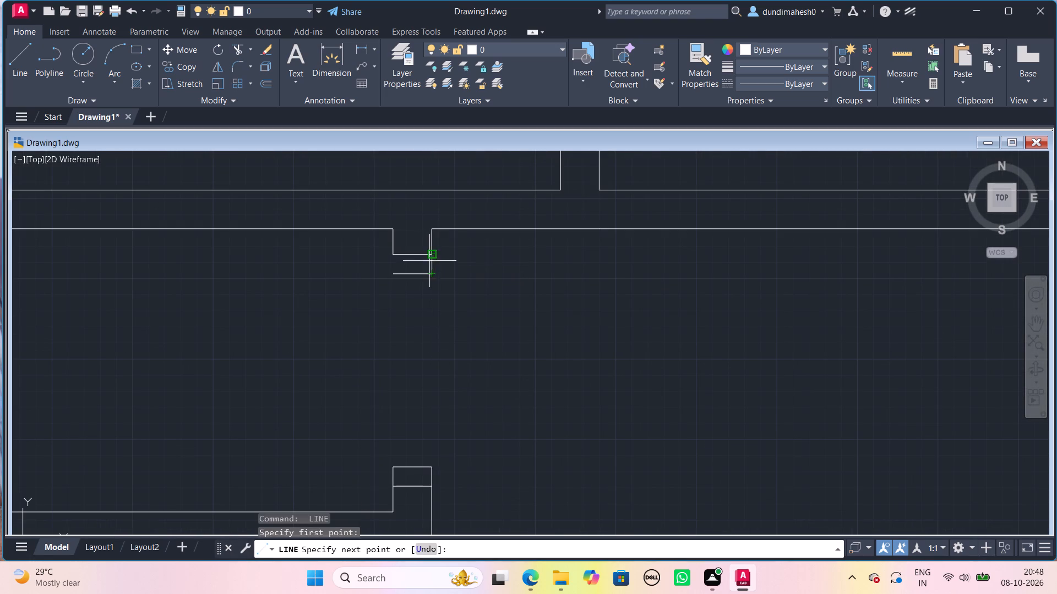
{"action": "left_click", "coordinate": [429, 254]}
{"action": "key", "text": "space"}
{"action": "key", "text": "space"}
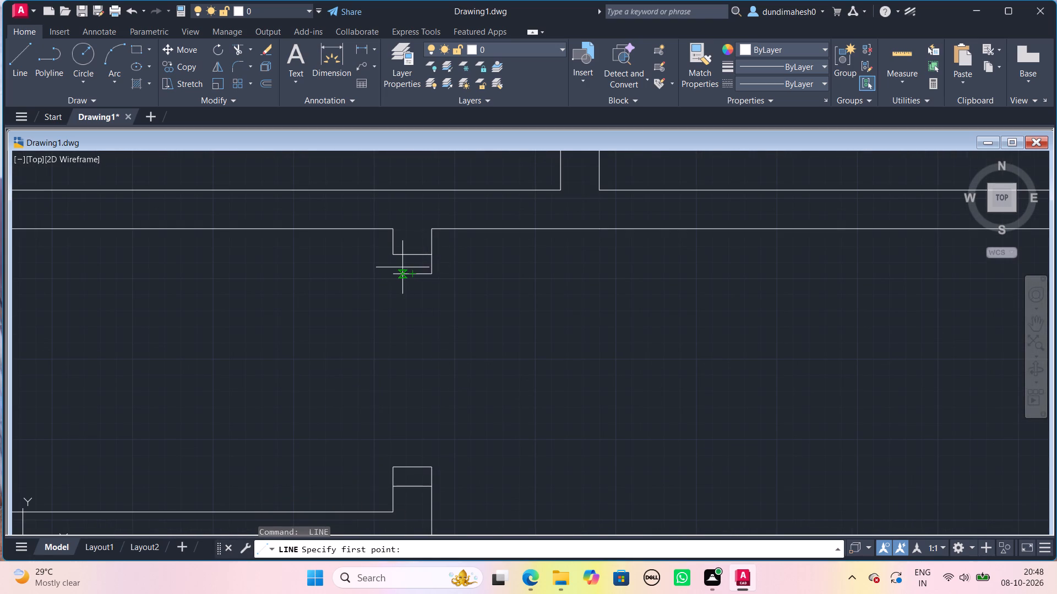
{"action": "left_click", "coordinate": [391, 272]}
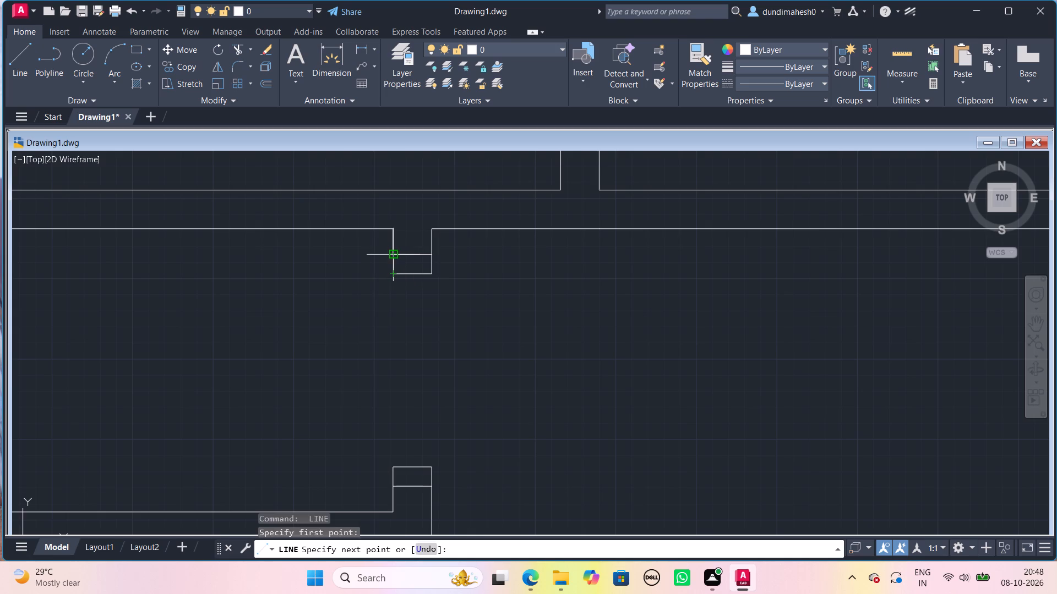
{"action": "left_click", "coordinate": [391, 255]}
{"action": "key", "text": "space"}
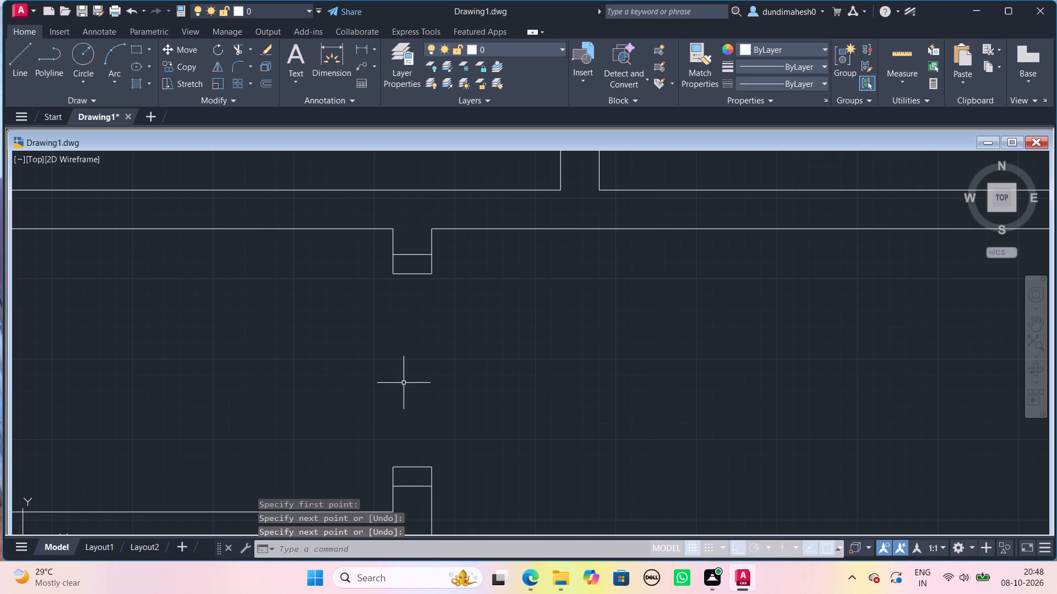
Draw a 2'6" by 3" door leaf rectangle from the midpoint of the upper frame's bottom edge, extending left into the room.
{"action": "type", "text": "rec"}
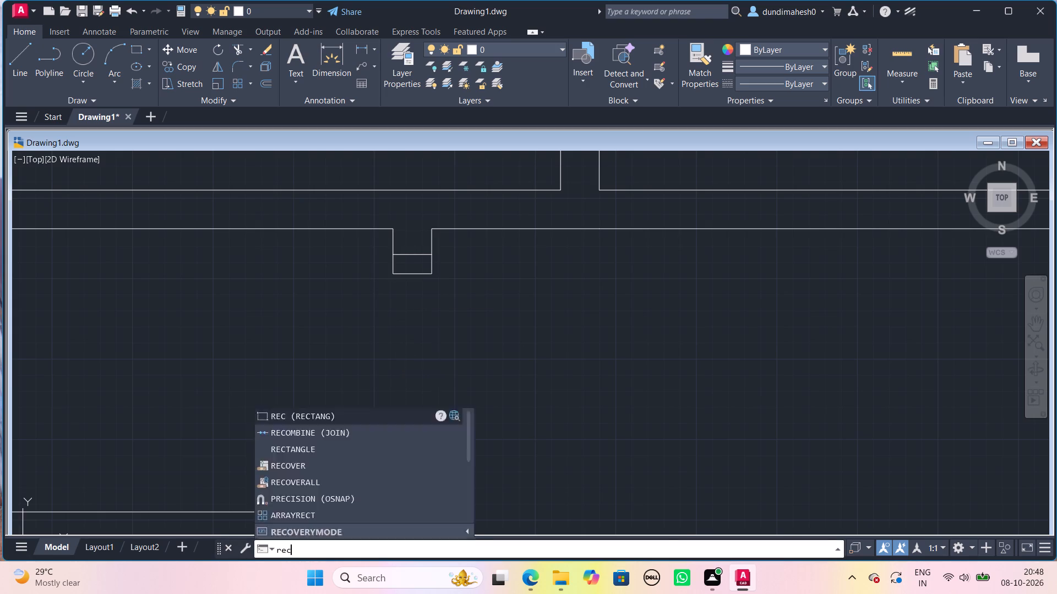
{"action": "key", "text": "Return"}
{"action": "scroll", "coordinate": [437, 369], "scroll_direction": "up", "scroll_amount": 2}
{"action": "middle_click_drag", "start_coordinate": [438, 315], "coordinate": [504, 460]}
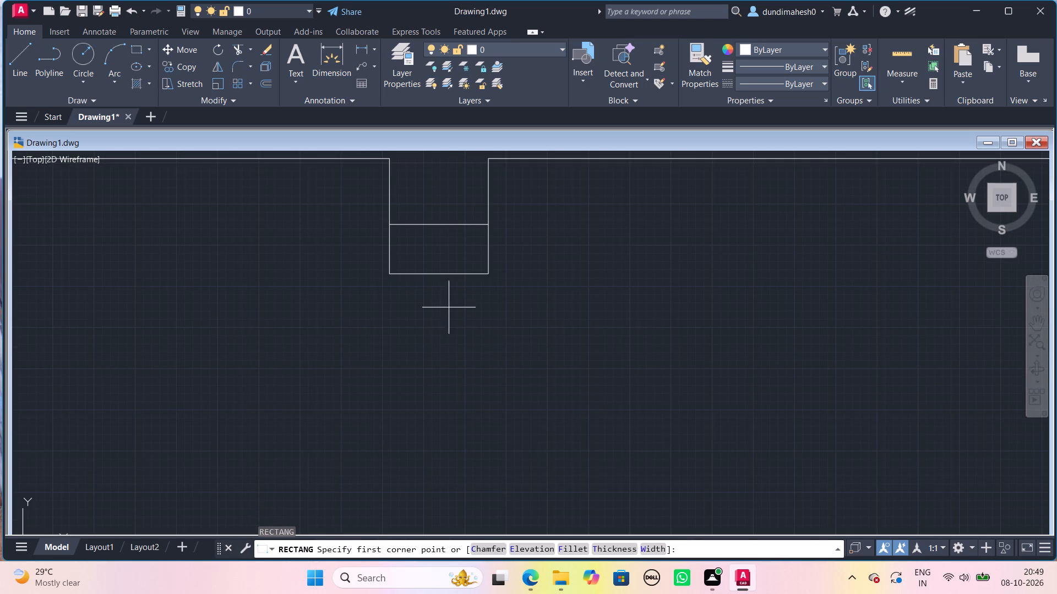
{"action": "left_click", "coordinate": [439, 276]}
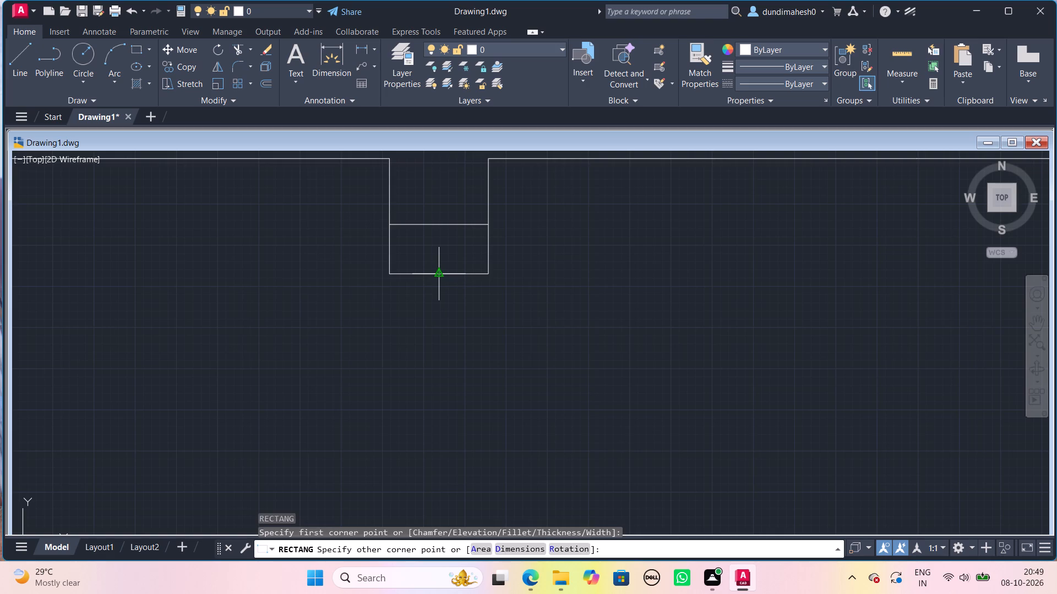
{"action": "key", "text": "d"}
{"action": "key", "text": "Return"}
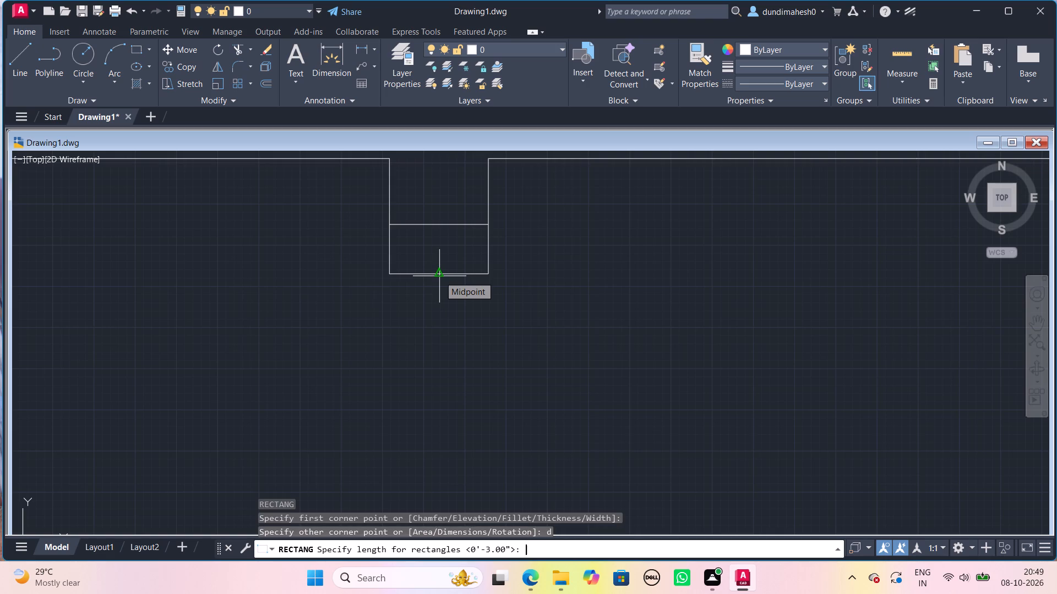
{"action": "type", "text": "2'6\""}
{"action": "key", "text": "Return"}
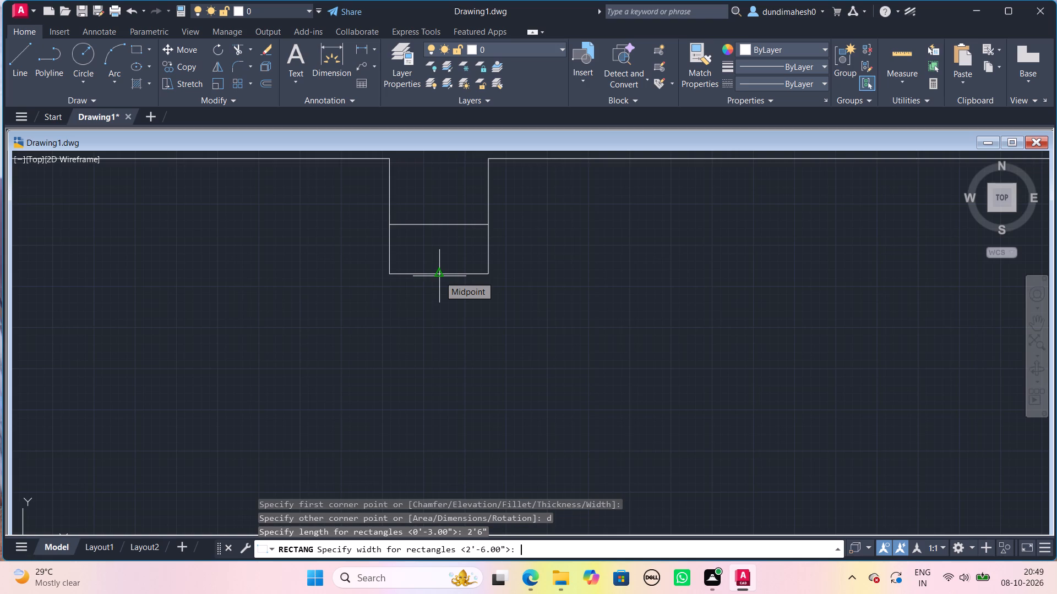
{"action": "type", "text": "3\""}
{"action": "key", "text": "Return"}
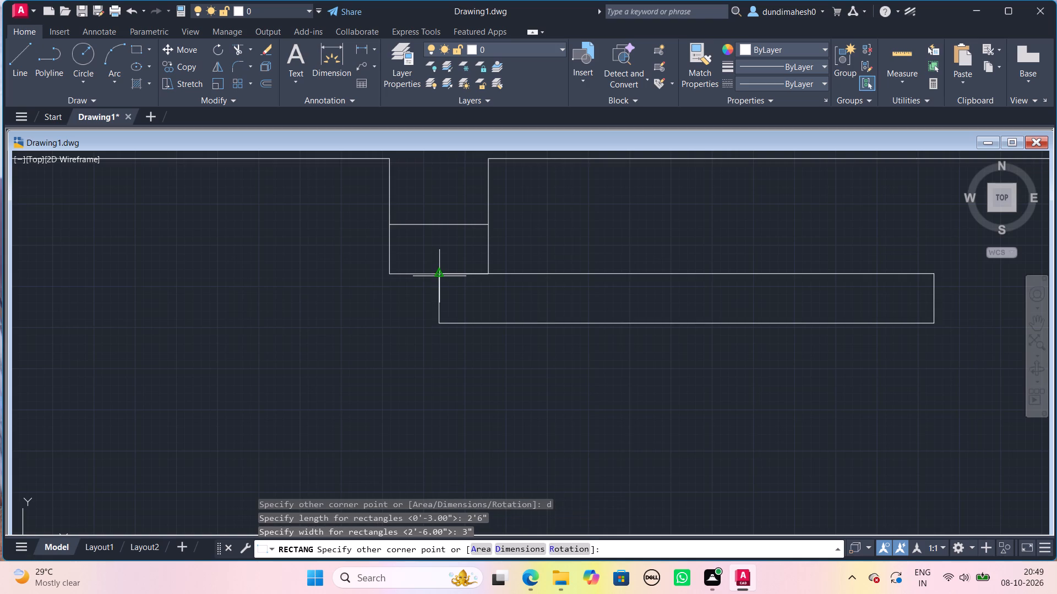
{"action": "left_click", "coordinate": [313, 276]}
Draw the door swing as a three-point arc through the leaf's two free-end corners to the lower frame's upper-left corner.
{"action": "type", "text": "arc"}
{"action": "key", "text": "Return"}
{"action": "scroll", "coordinate": [311, 392], "scroll_direction": "down", "scroll_amount": 2}
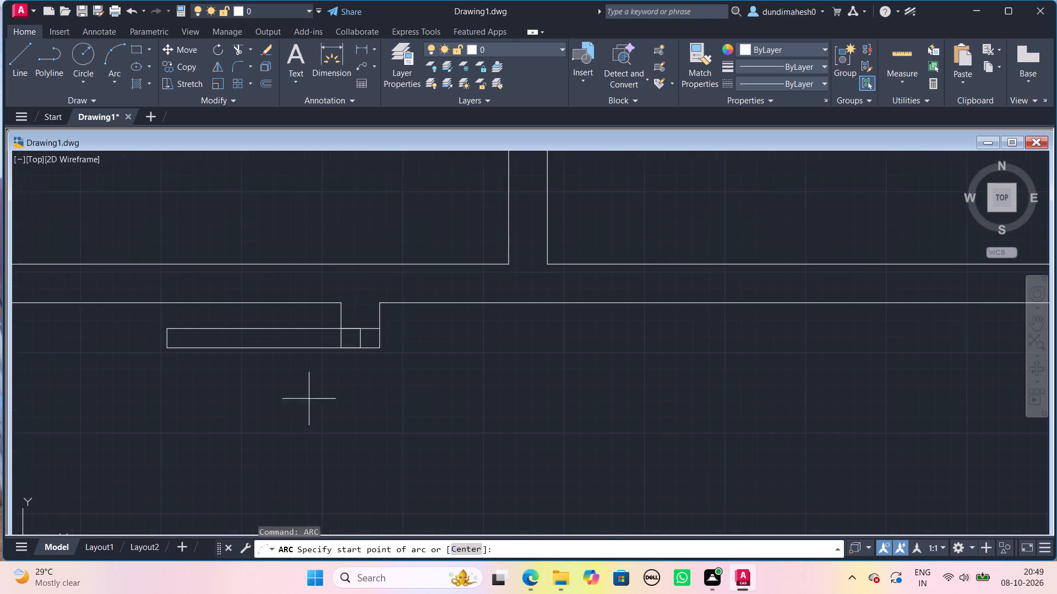
{"action": "middle_click_drag", "start_coordinate": [231, 406], "coordinate": [258, 311]}
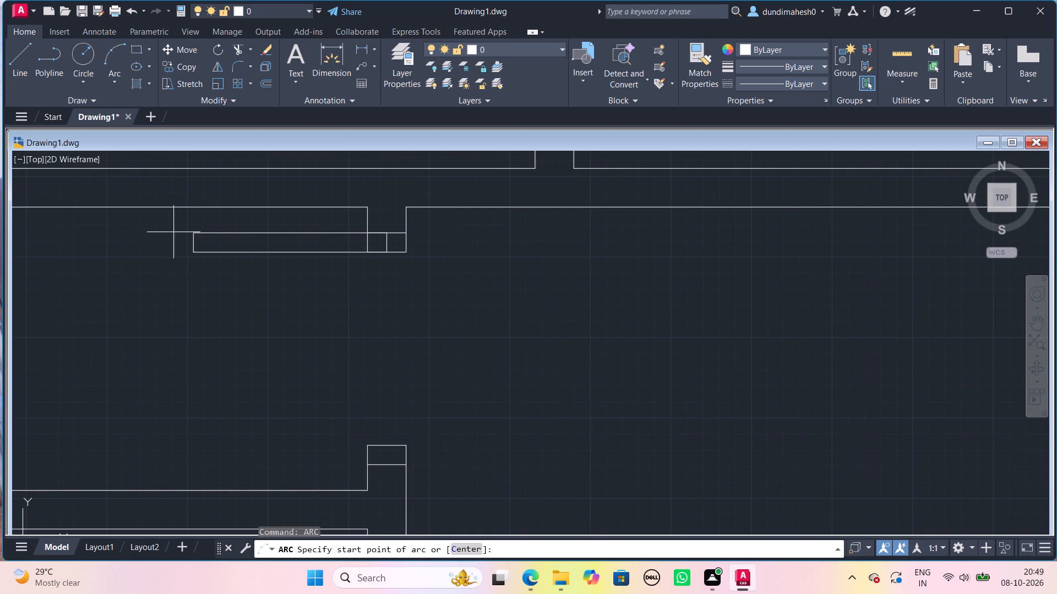
{"action": "left_click", "coordinate": [190, 232]}
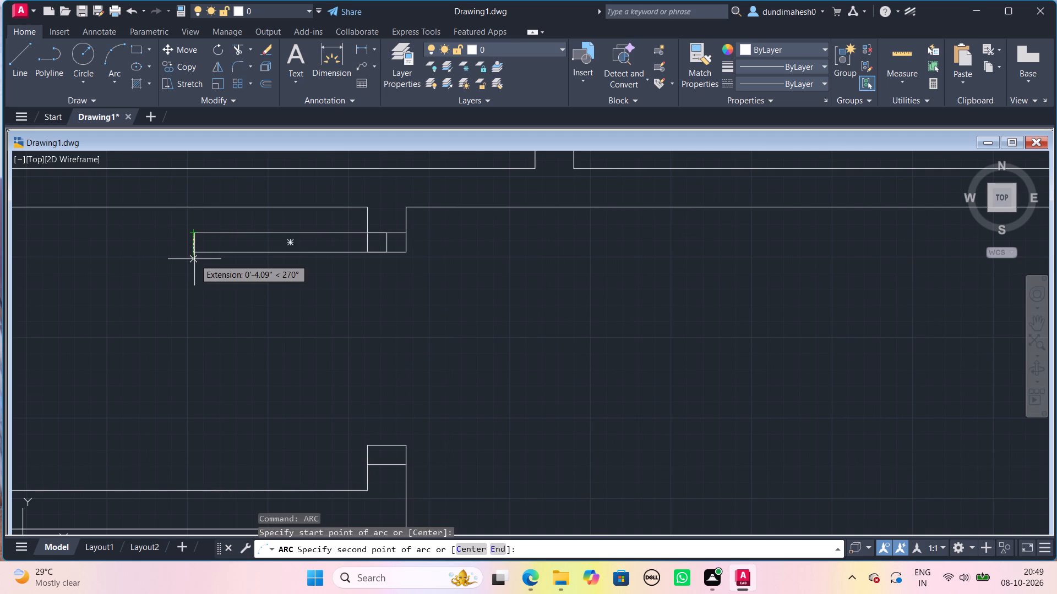
{"action": "left_click", "coordinate": [193, 254]}
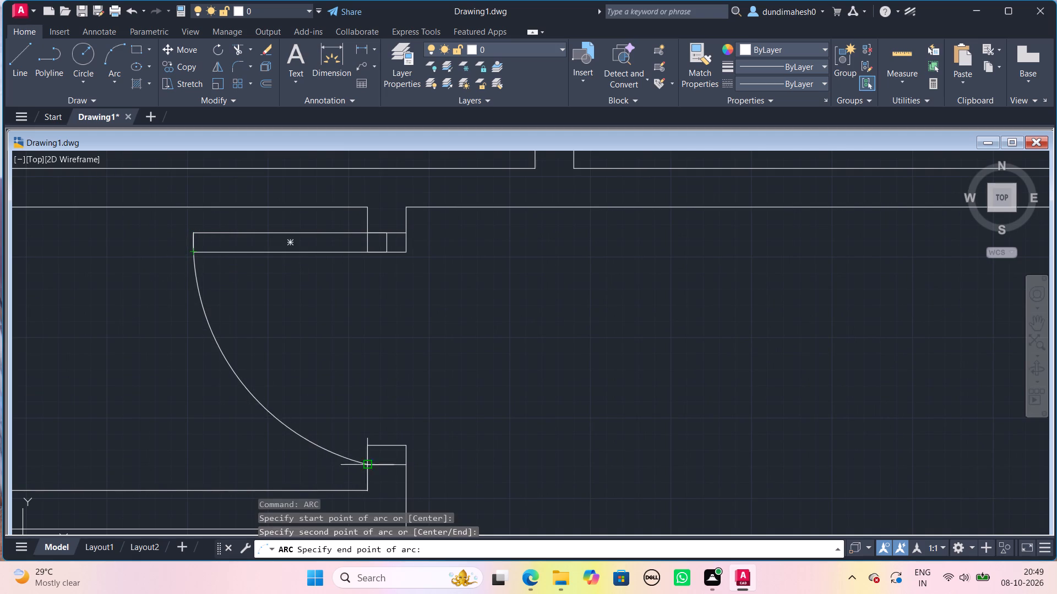
{"action": "left_click", "coordinate": [368, 448]}
Measure the length of the building's bottom outer wall with a temporary linear dimension.
{"action": "scroll", "coordinate": [393, 466], "scroll_direction": "down", "scroll_amount": 2}
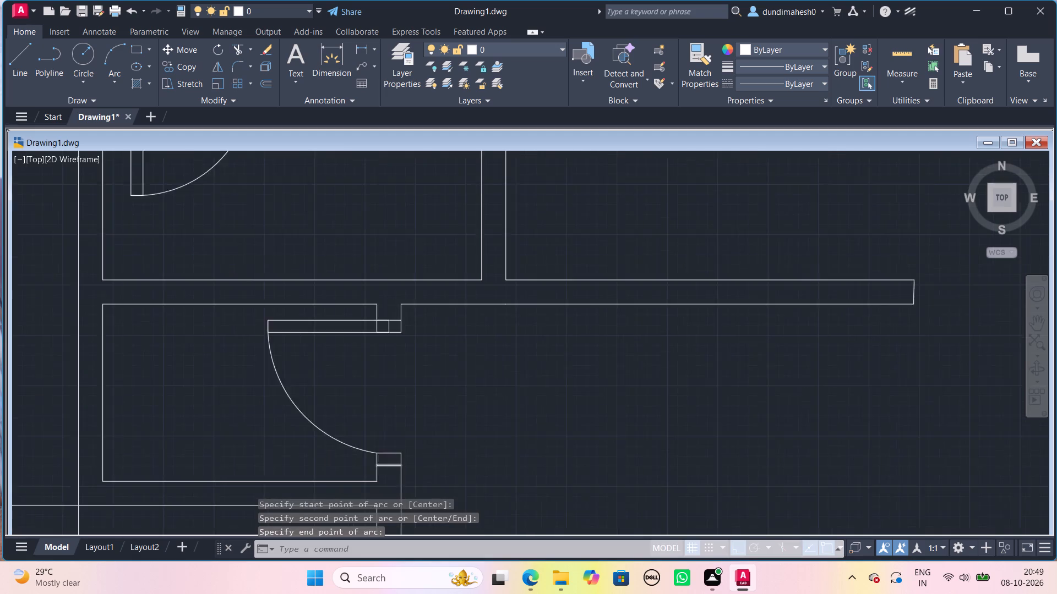
{"action": "scroll", "coordinate": [555, 408], "scroll_direction": "down", "scroll_amount": 1}
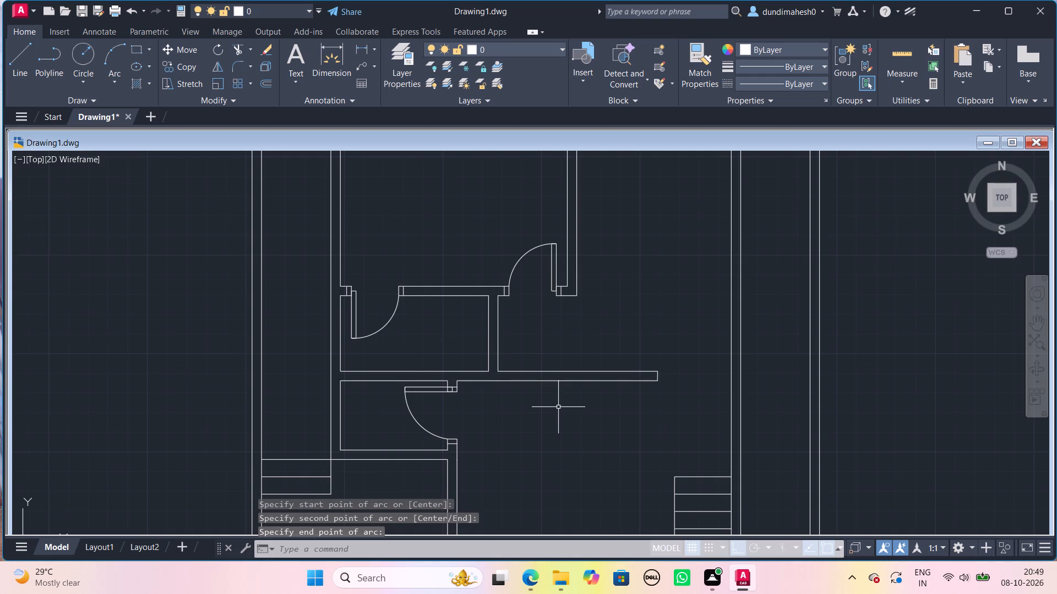
{"action": "scroll", "coordinate": [562, 408], "scroll_direction": "down", "scroll_amount": 1}
{"action": "scroll", "coordinate": [562, 472], "scroll_direction": "down", "scroll_amount": 1}
{"action": "middle_click_drag", "start_coordinate": [559, 476], "coordinate": [530, 334]}
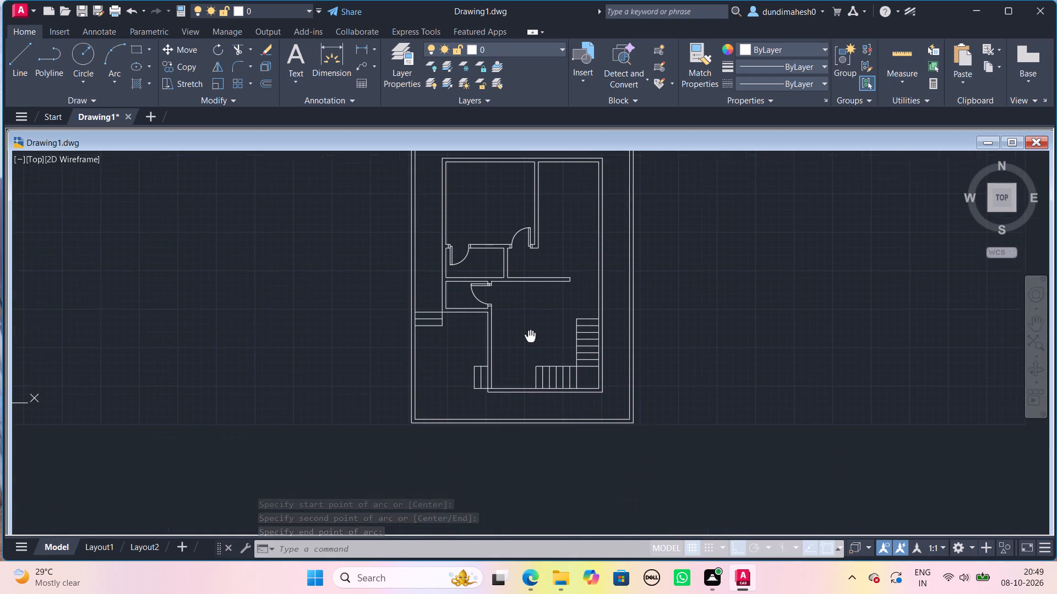
{"action": "middle_click_drag", "start_coordinate": [530, 334], "coordinate": [530, 331]}
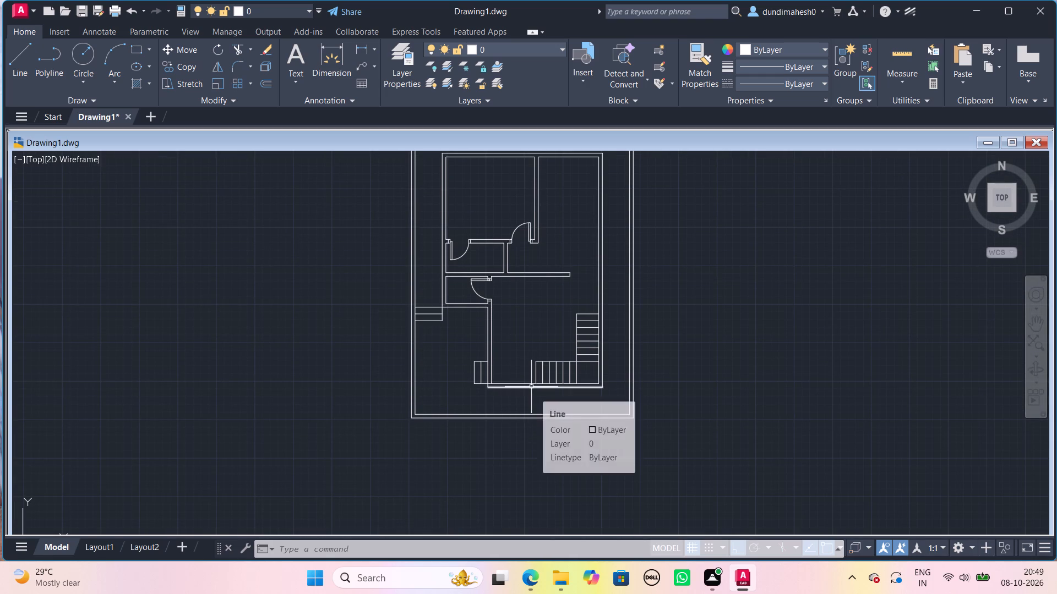
{"action": "left_click", "coordinate": [366, 50]}
{"action": "scroll", "coordinate": [432, 327], "scroll_direction": "up", "scroll_amount": 1}
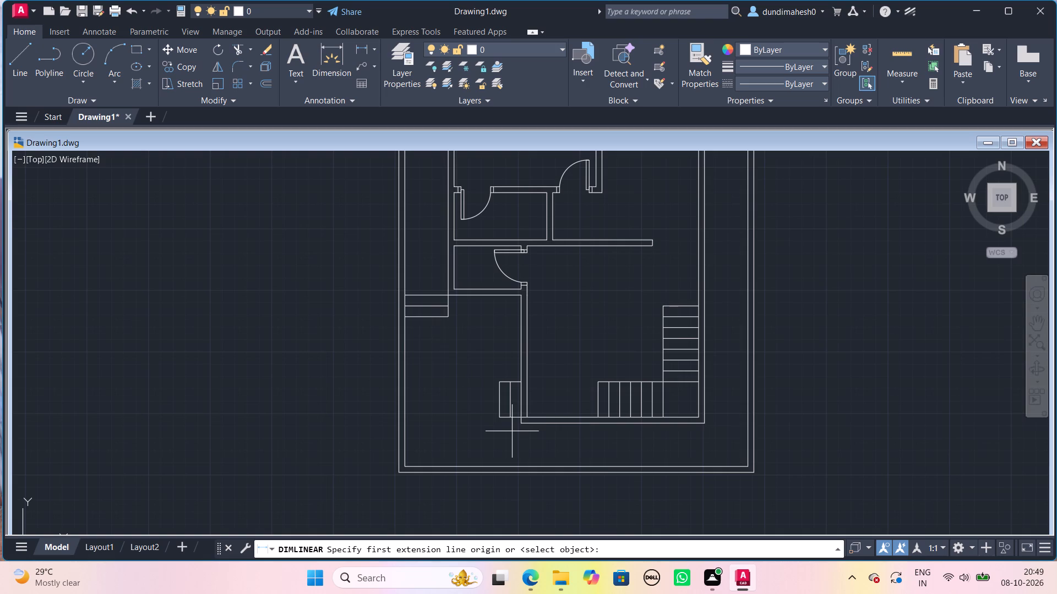
{"action": "left_click", "coordinate": [519, 420]}
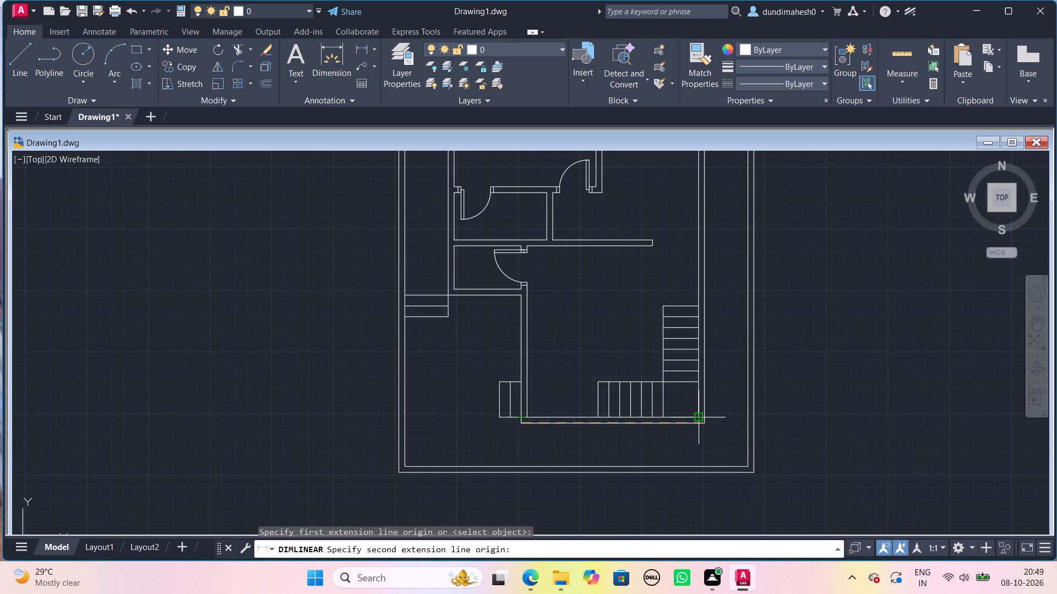
{"action": "left_click", "coordinate": [705, 428]}
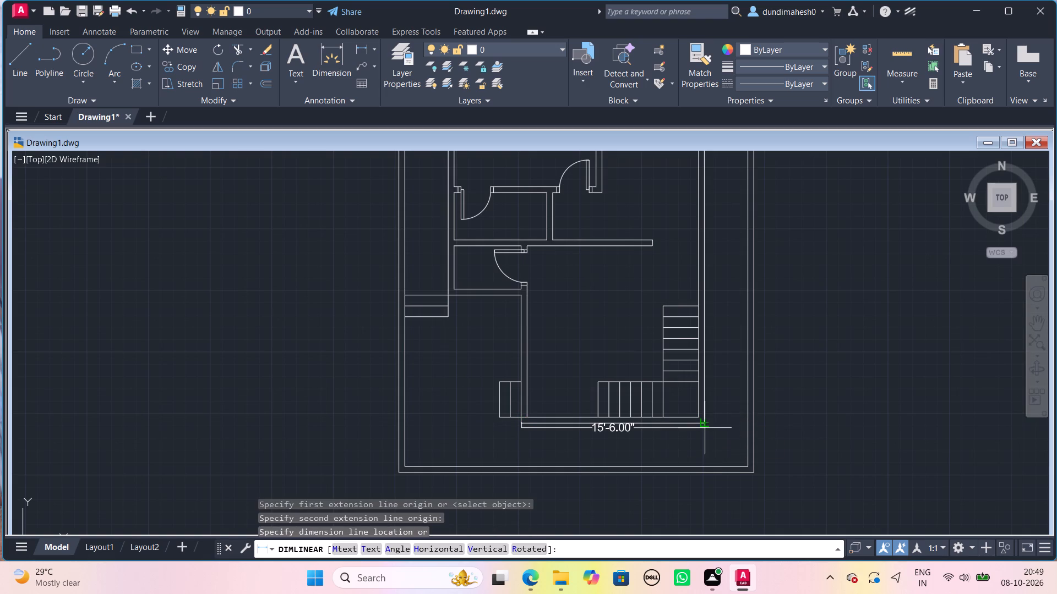
{"action": "key", "text": "Escape"}
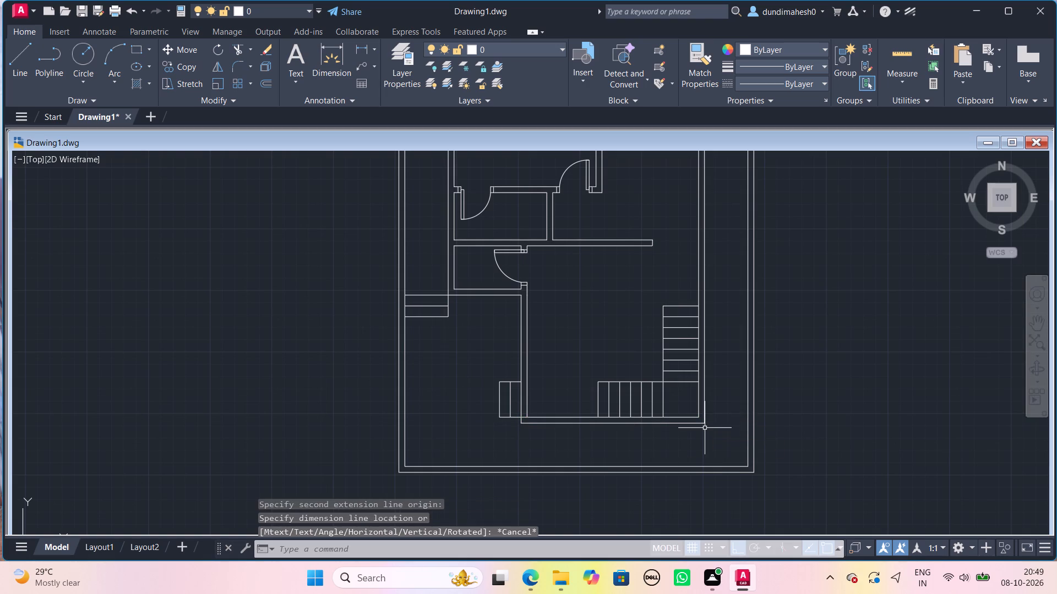
Measure horizontally from the building's lower-left outer corner to the plot's right boundary wall with a temporary linear dimension.
{"action": "key", "text": "space"}
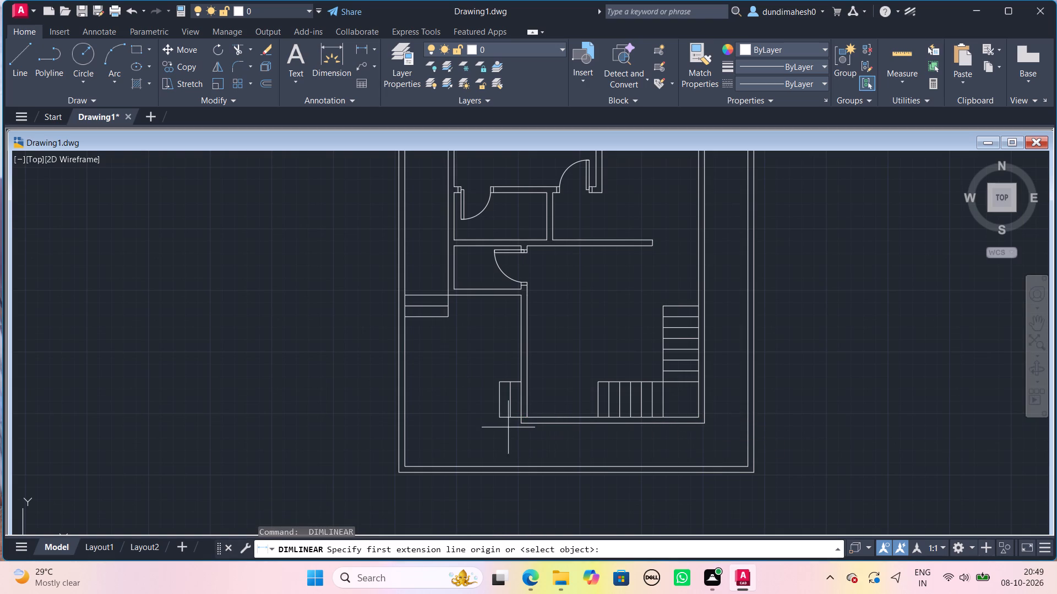
{"action": "left_click", "coordinate": [520, 426]}
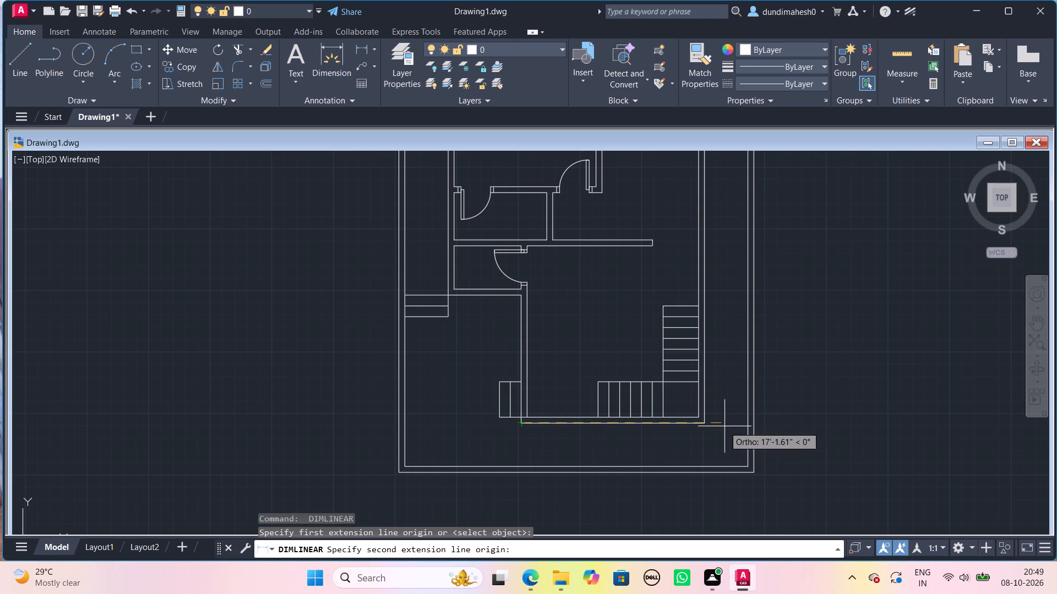
{"action": "left_click", "coordinate": [749, 426]}
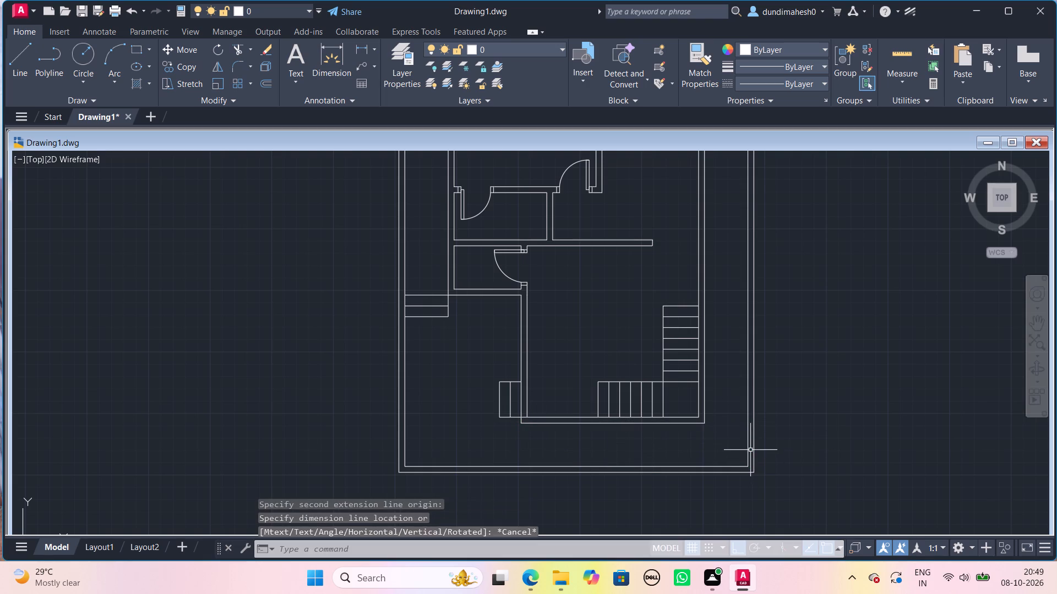
Measure horizontally from the building's lower-left outer corner to the outer face of the plot's right boundary wall with a temporary linear dimension.
{"action": "key", "text": "Escape"}
{"action": "key", "text": "space"}
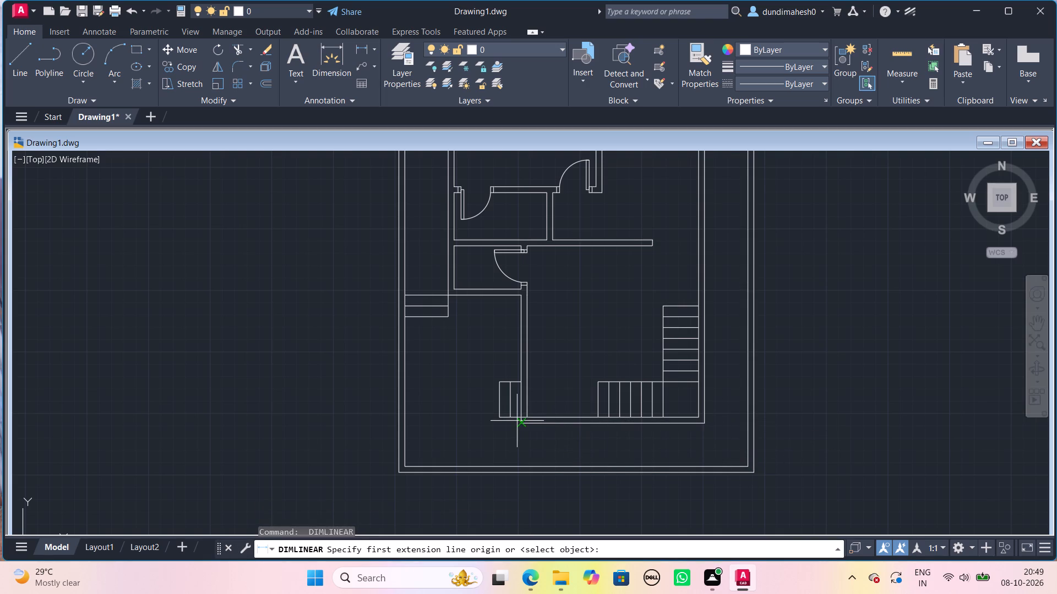
{"action": "left_click", "coordinate": [517, 421]}
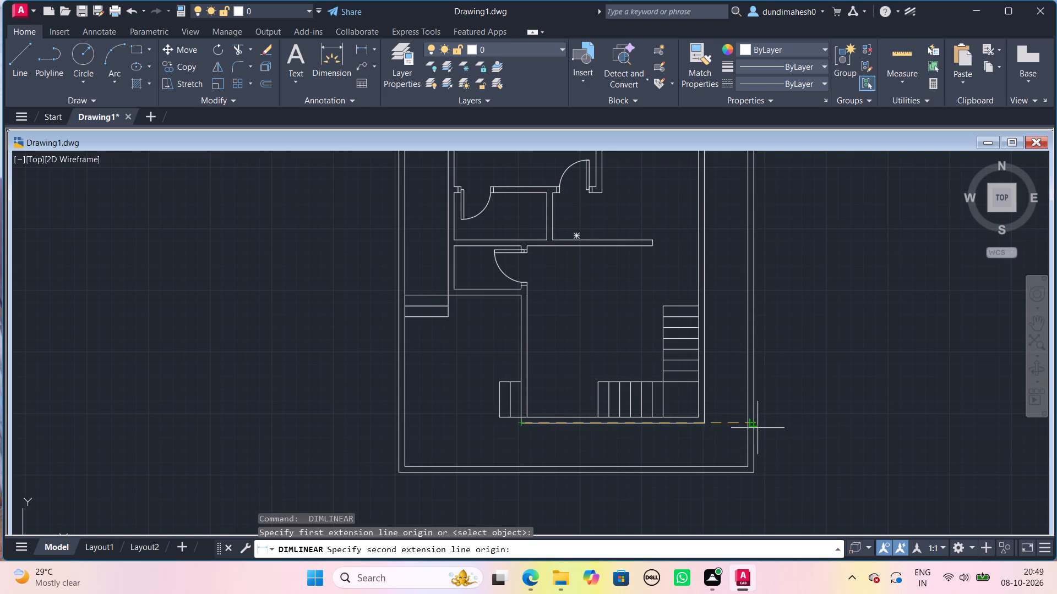
{"action": "left_click", "coordinate": [756, 424]}
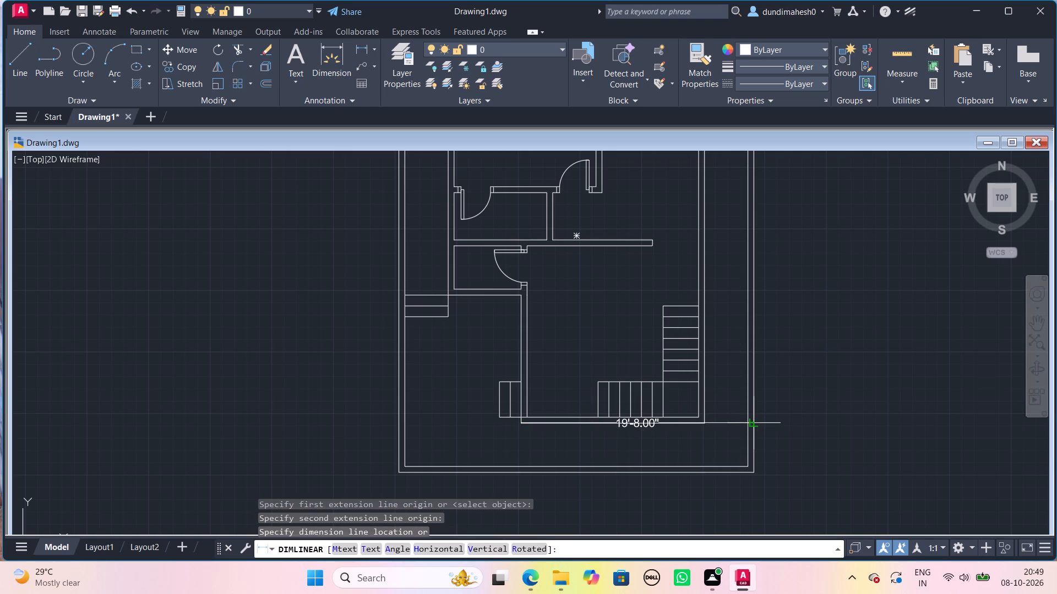
{"action": "key", "text": "Escape"}
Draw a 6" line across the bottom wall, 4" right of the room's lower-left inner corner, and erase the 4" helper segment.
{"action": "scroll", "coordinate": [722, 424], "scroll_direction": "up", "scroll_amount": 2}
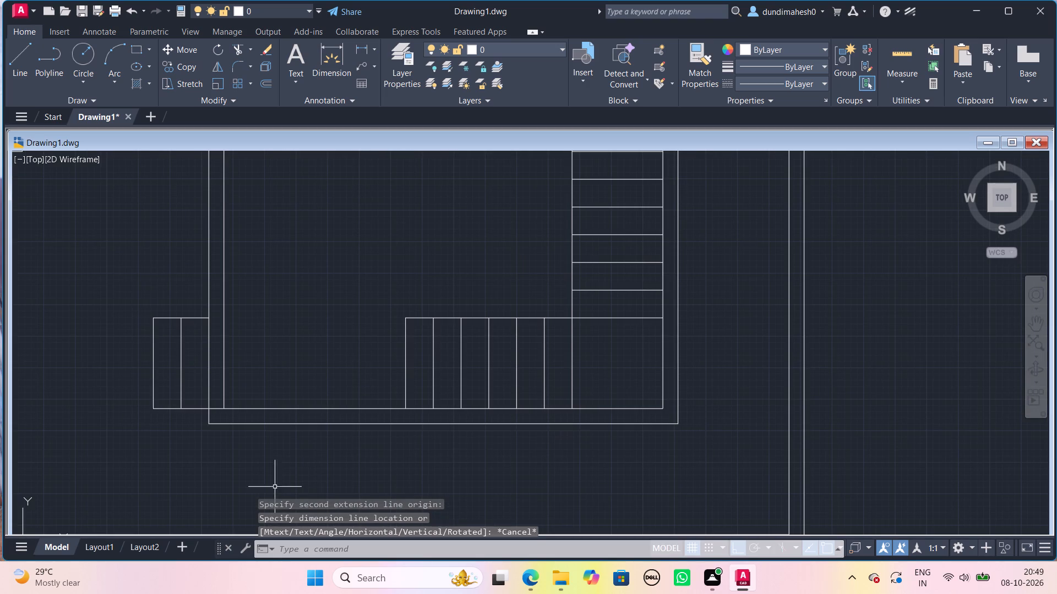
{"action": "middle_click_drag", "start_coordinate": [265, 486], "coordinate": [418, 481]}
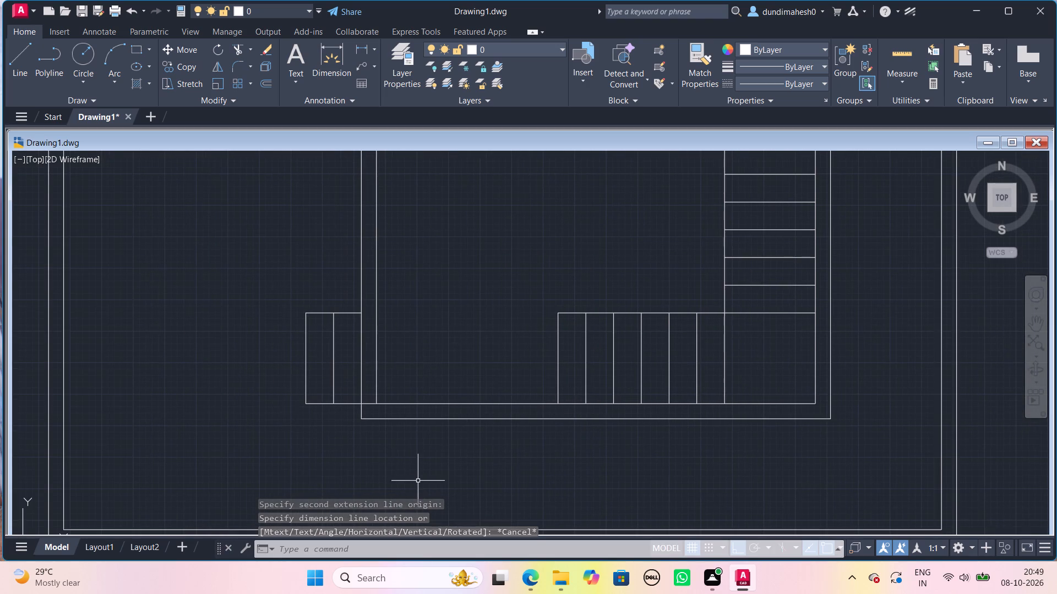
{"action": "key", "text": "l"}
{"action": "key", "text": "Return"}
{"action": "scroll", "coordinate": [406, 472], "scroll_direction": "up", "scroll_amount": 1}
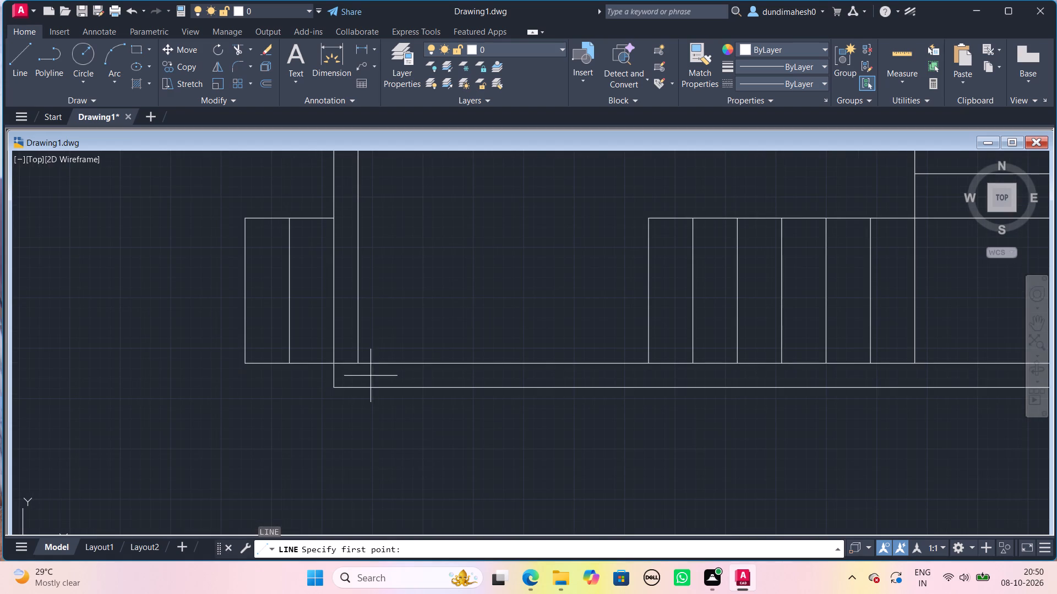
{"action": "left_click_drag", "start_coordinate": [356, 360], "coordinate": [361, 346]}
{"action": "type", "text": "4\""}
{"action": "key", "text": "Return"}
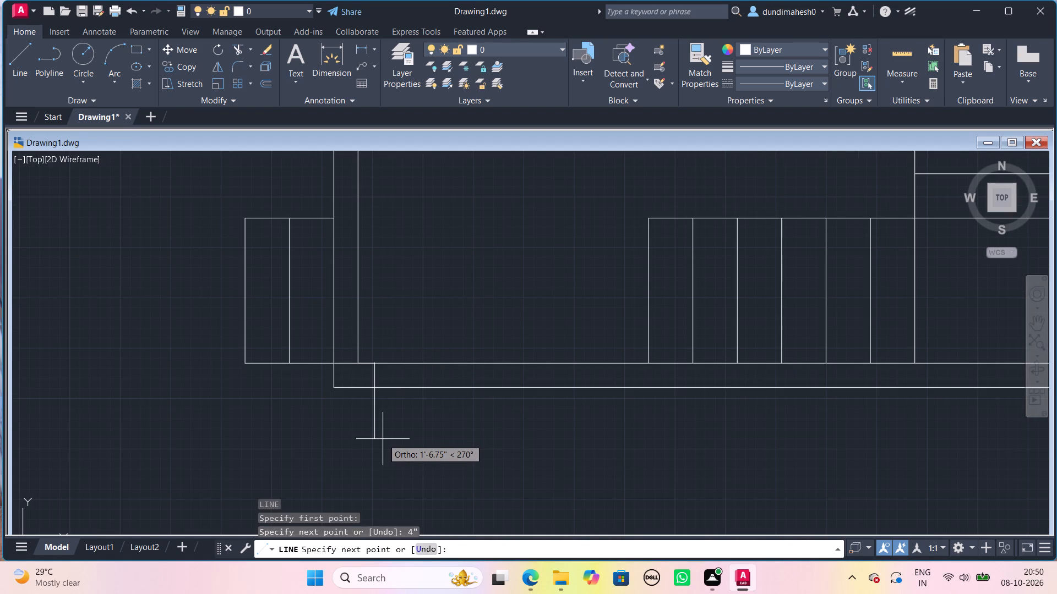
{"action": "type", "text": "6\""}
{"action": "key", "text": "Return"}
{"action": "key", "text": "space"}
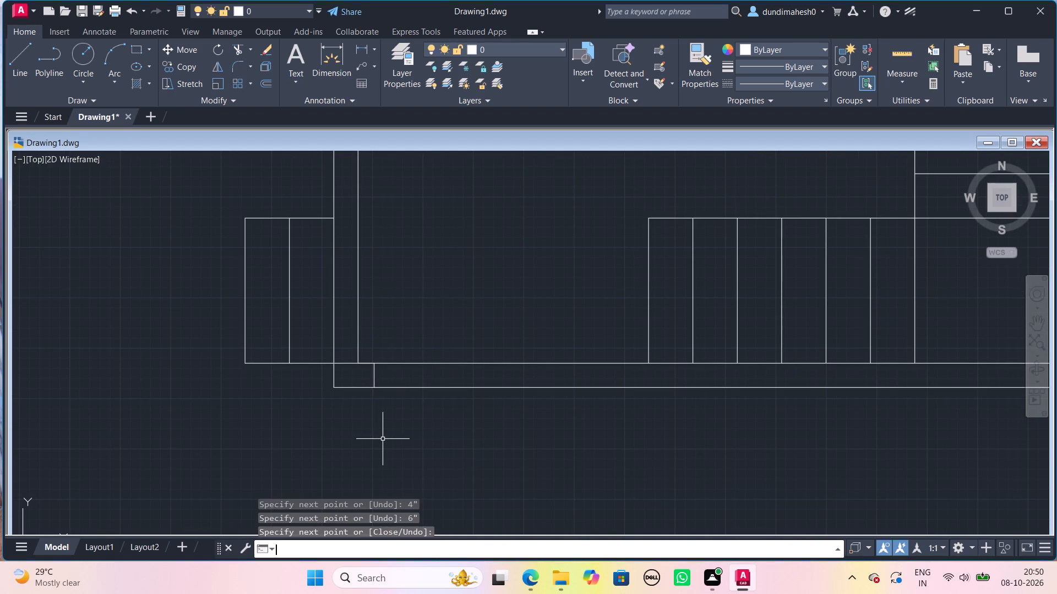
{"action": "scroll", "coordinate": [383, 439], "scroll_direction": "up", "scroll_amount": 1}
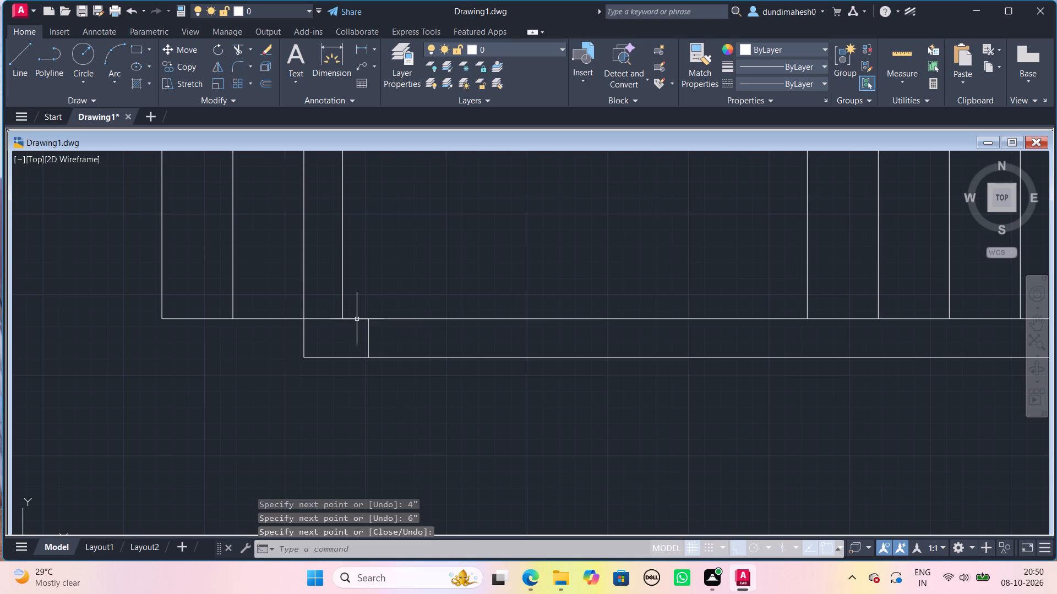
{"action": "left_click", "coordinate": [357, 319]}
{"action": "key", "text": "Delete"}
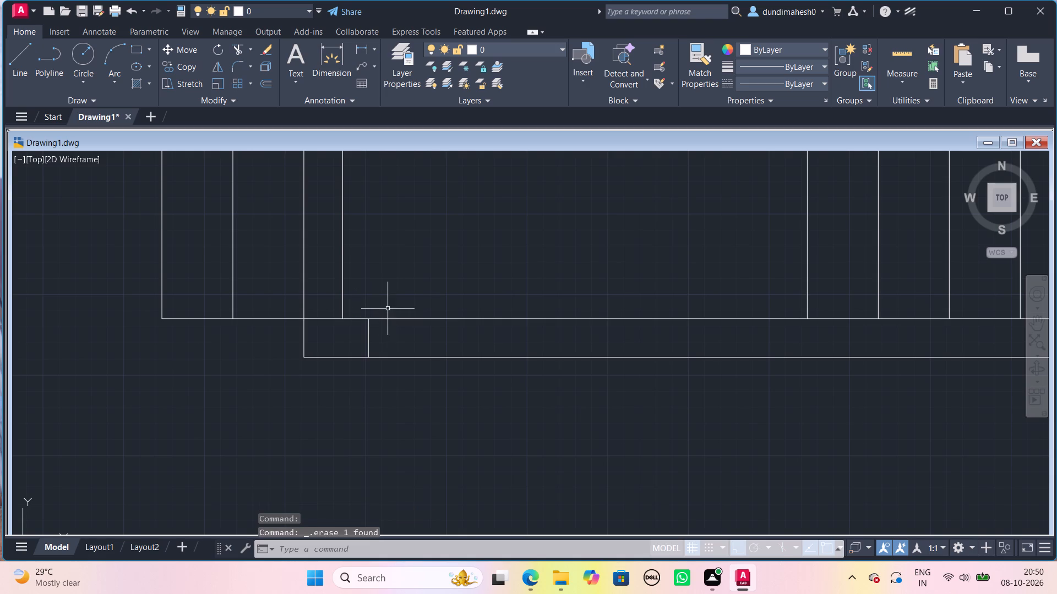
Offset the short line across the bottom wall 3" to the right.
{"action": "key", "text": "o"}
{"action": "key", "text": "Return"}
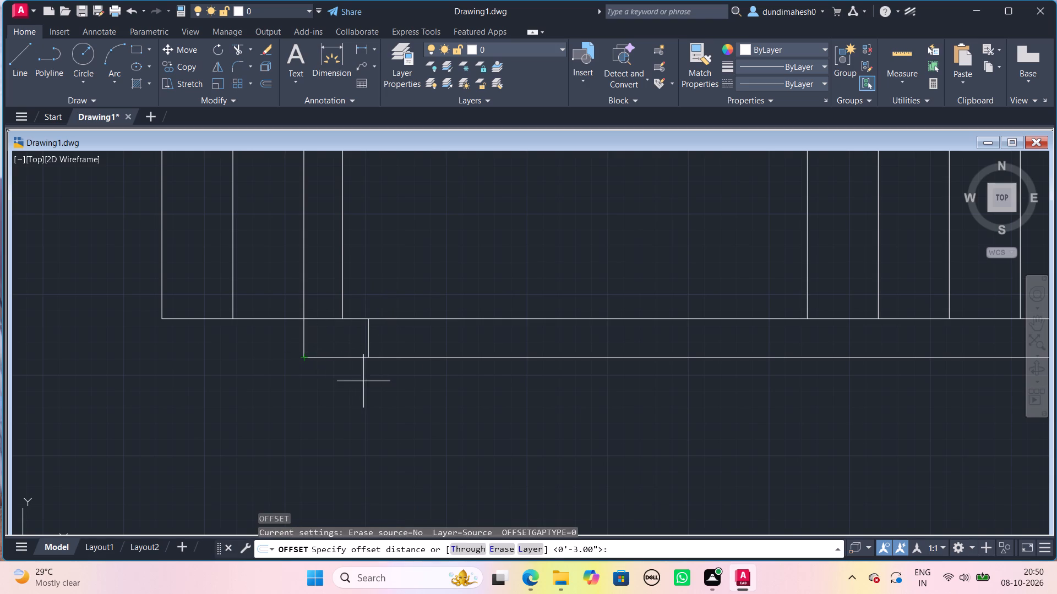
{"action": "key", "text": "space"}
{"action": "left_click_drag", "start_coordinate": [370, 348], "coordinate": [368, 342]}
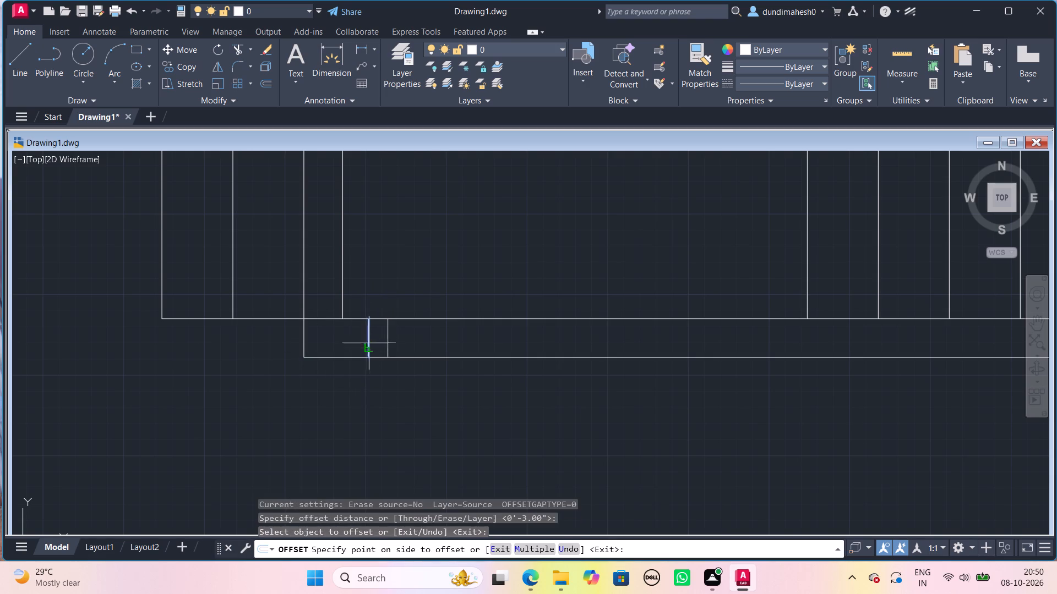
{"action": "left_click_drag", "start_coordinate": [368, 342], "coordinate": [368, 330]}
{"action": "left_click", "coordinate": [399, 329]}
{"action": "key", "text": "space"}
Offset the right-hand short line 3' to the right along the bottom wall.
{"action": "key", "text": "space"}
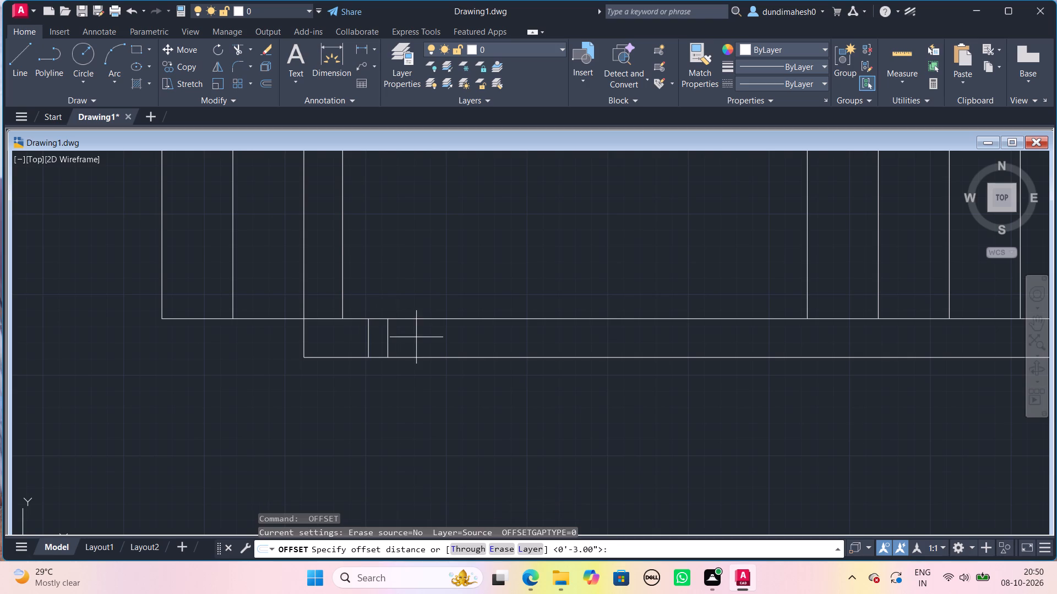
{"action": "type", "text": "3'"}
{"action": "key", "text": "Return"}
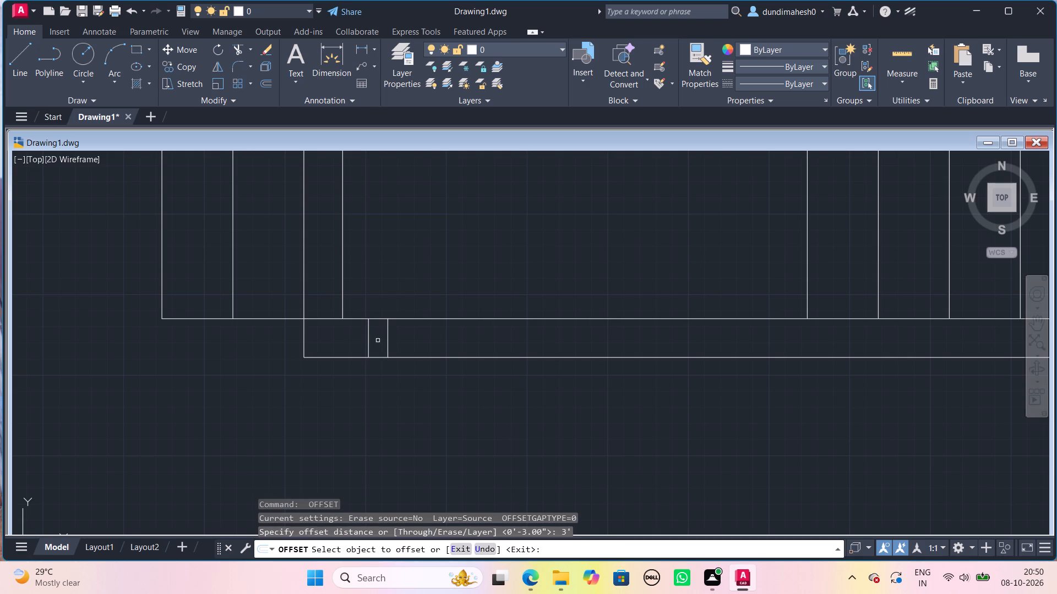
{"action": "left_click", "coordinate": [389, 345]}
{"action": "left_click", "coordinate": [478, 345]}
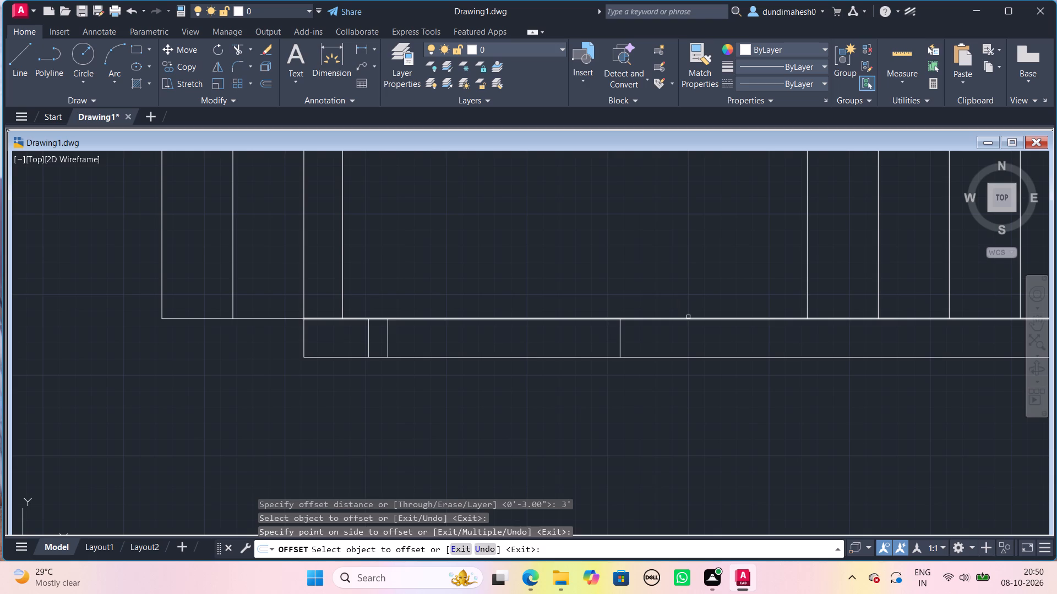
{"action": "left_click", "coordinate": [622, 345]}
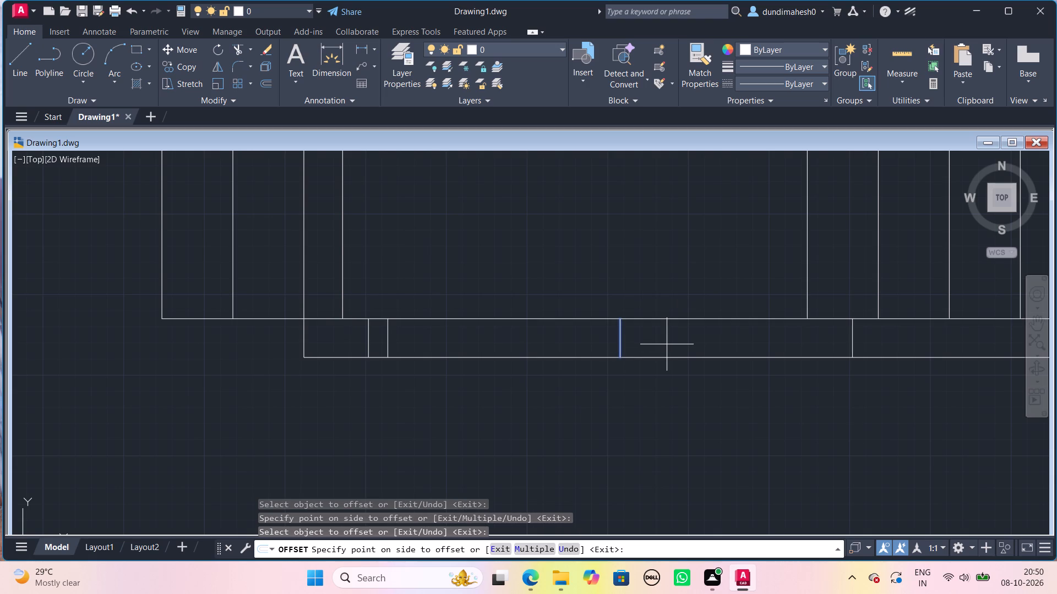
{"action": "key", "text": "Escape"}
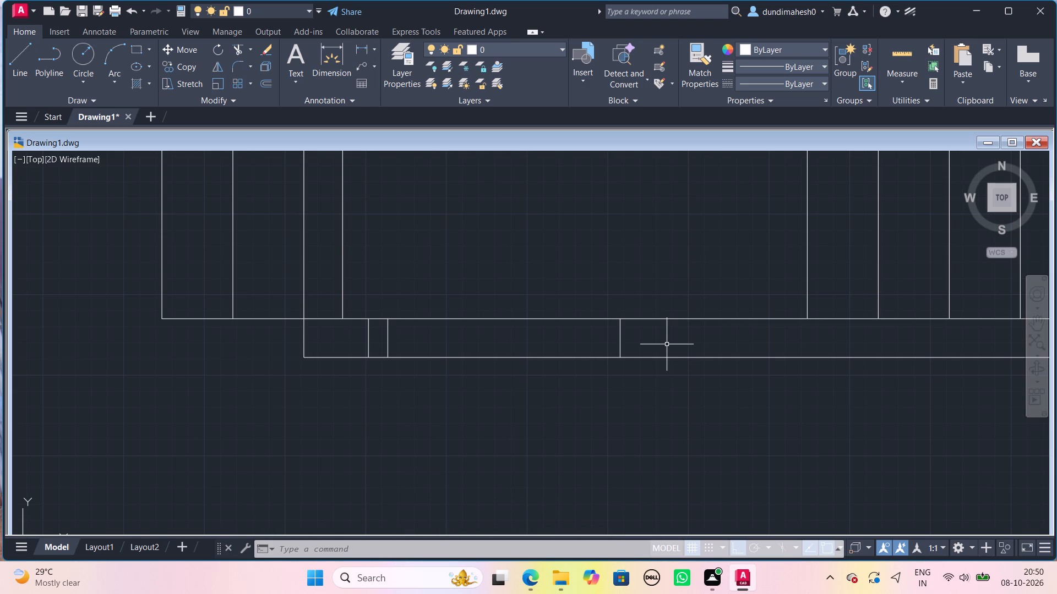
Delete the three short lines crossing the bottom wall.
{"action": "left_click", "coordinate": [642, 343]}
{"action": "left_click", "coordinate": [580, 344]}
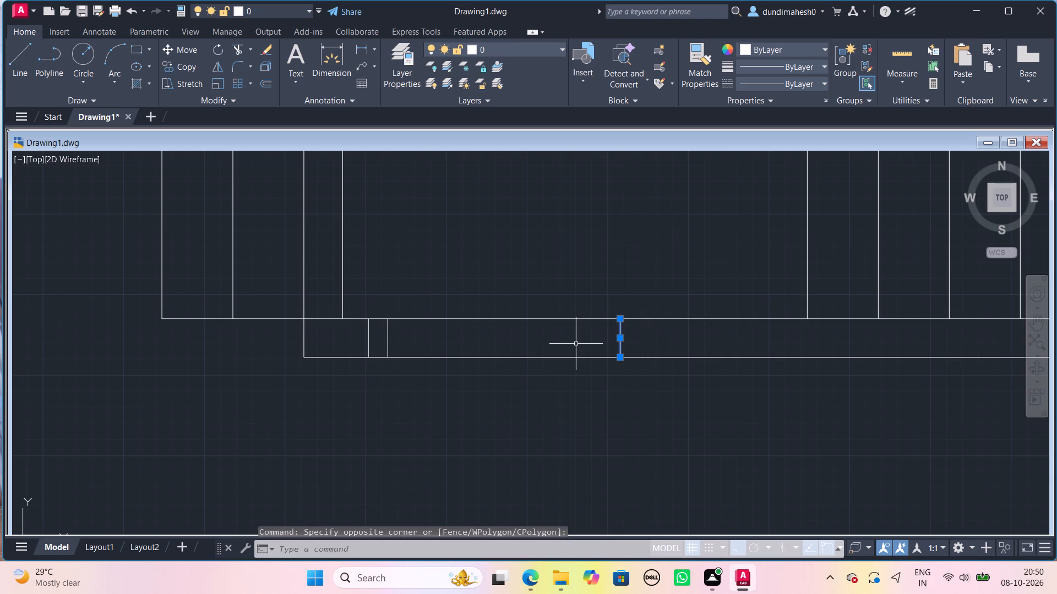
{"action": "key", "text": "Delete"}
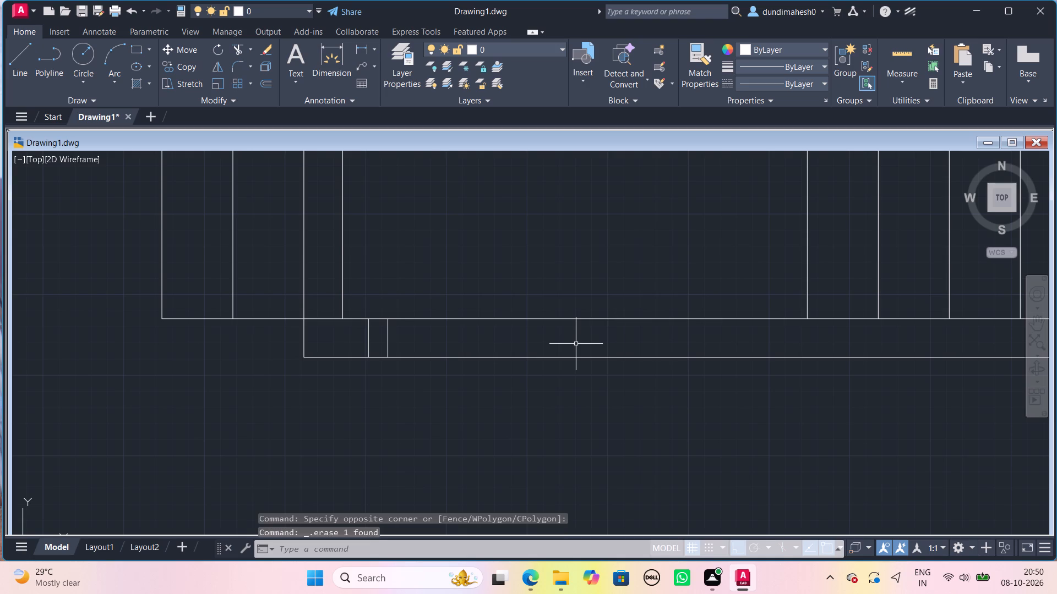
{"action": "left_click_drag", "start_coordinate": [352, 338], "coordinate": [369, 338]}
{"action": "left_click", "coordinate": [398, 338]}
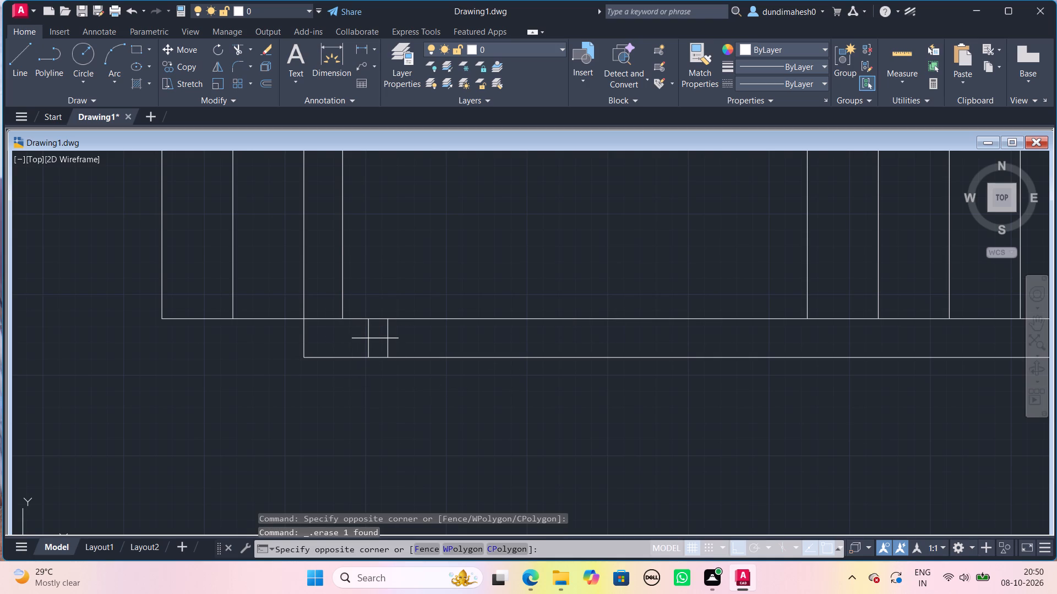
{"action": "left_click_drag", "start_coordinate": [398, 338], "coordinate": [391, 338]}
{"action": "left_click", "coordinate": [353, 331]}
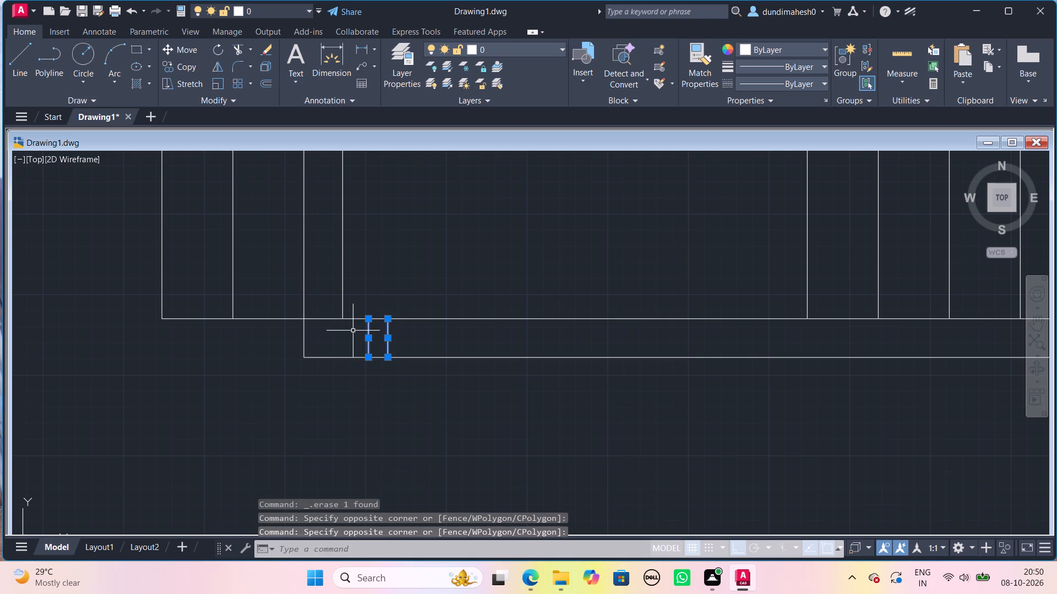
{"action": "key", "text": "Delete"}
Draw a 6" line across the bottom wall, 3" right of the room's lower-left inner corner, and erase the 3" helper segment.
{"action": "key", "text": "l"}
{"action": "key", "text": "Return"}
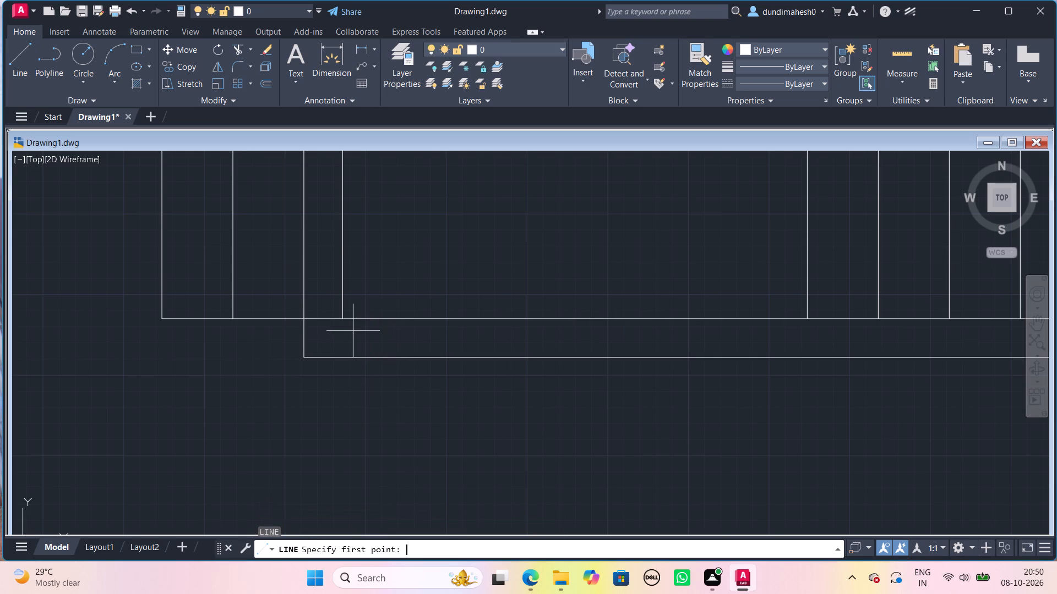
{"action": "left_click", "coordinate": [340, 320]}
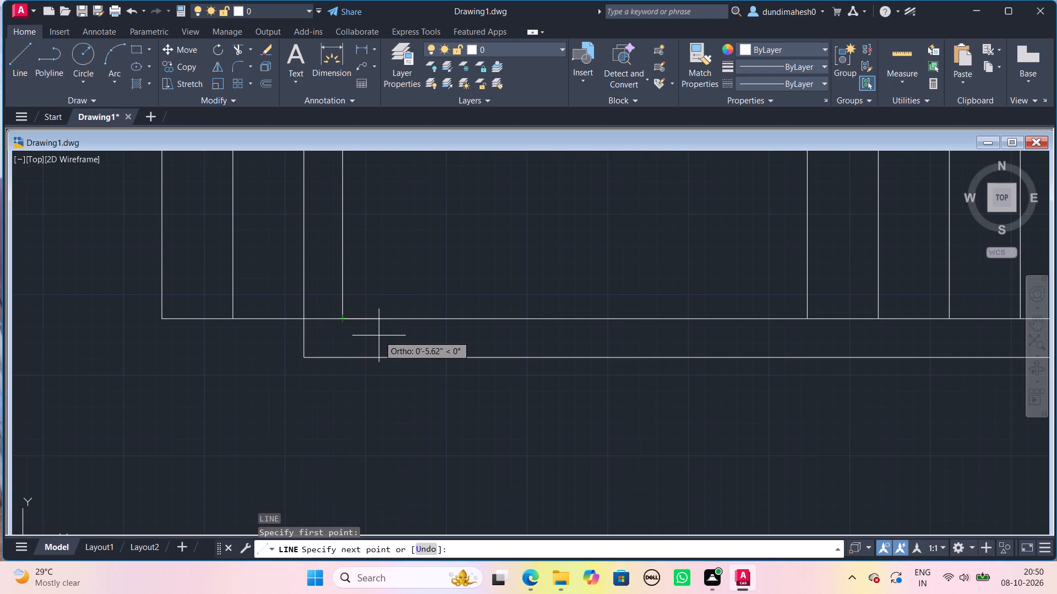
{"action": "type", "text": "3\""}
{"action": "key", "text": "Return"}
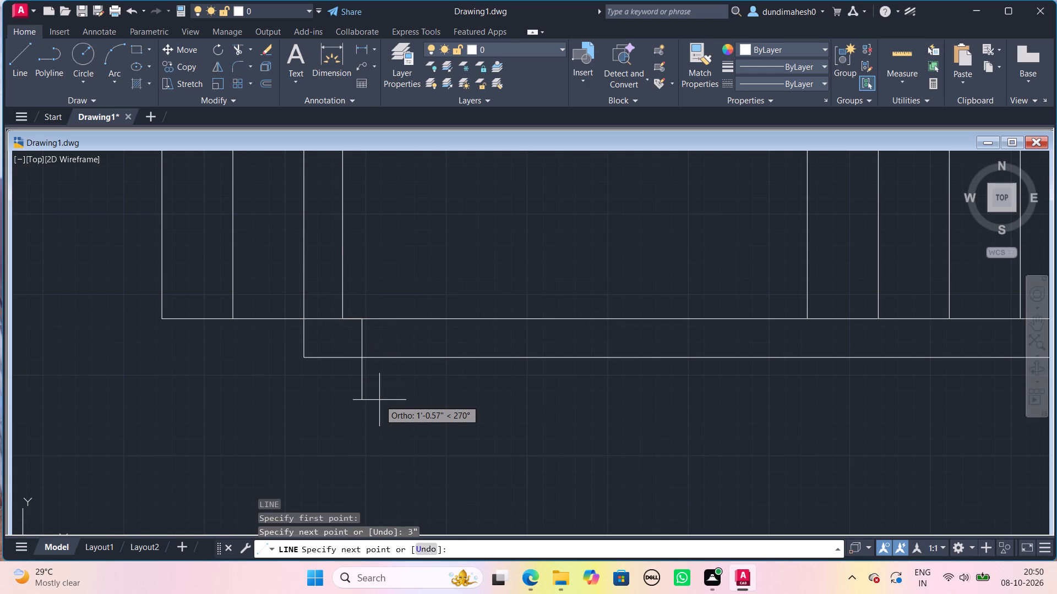
{"action": "type", "text": "6\""}
{"action": "key", "text": "Return"}
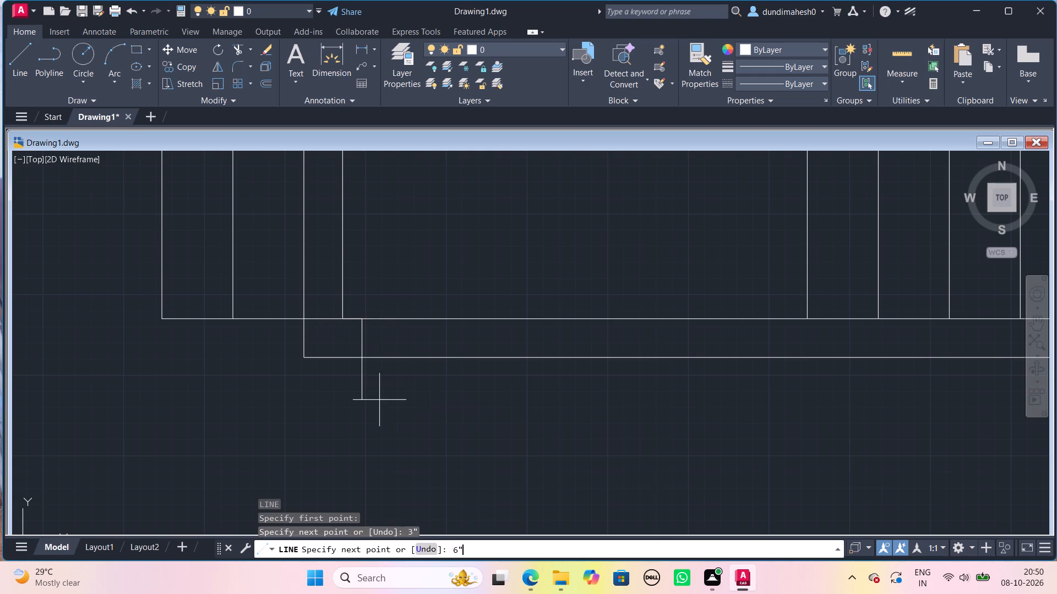
{"action": "key", "text": "space"}
{"action": "scroll", "coordinate": [379, 400], "scroll_direction": "up", "scroll_amount": 2}
{"action": "left_click", "coordinate": [295, 196]}
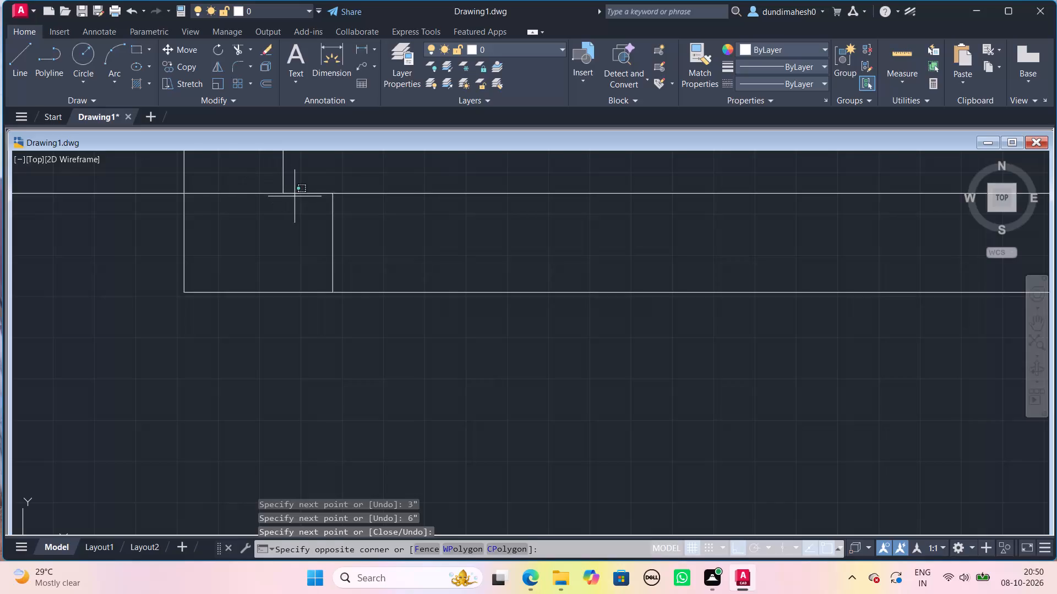
{"action": "left_click", "coordinate": [302, 191]}
{"action": "left_click", "coordinate": [314, 195]}
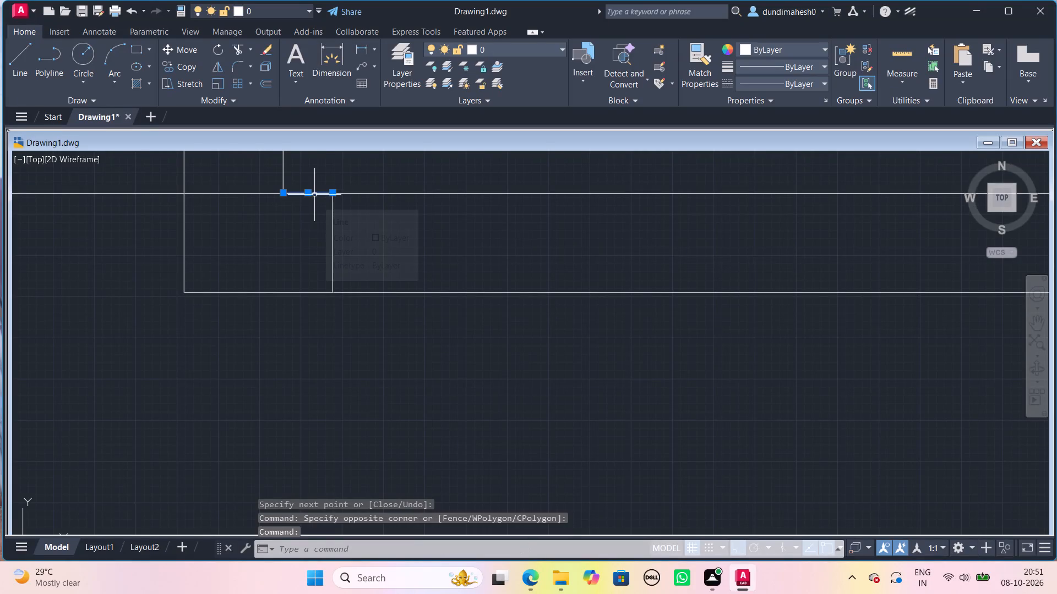
{"action": "key", "text": "Insert"}
{"action": "key", "text": "Delete"}
Offset the short line across the bottom wall 2'6" to the right, and offset that copy another 2'6" to the right.
{"action": "scroll", "coordinate": [314, 195], "scroll_direction": "down", "scroll_amount": 1}
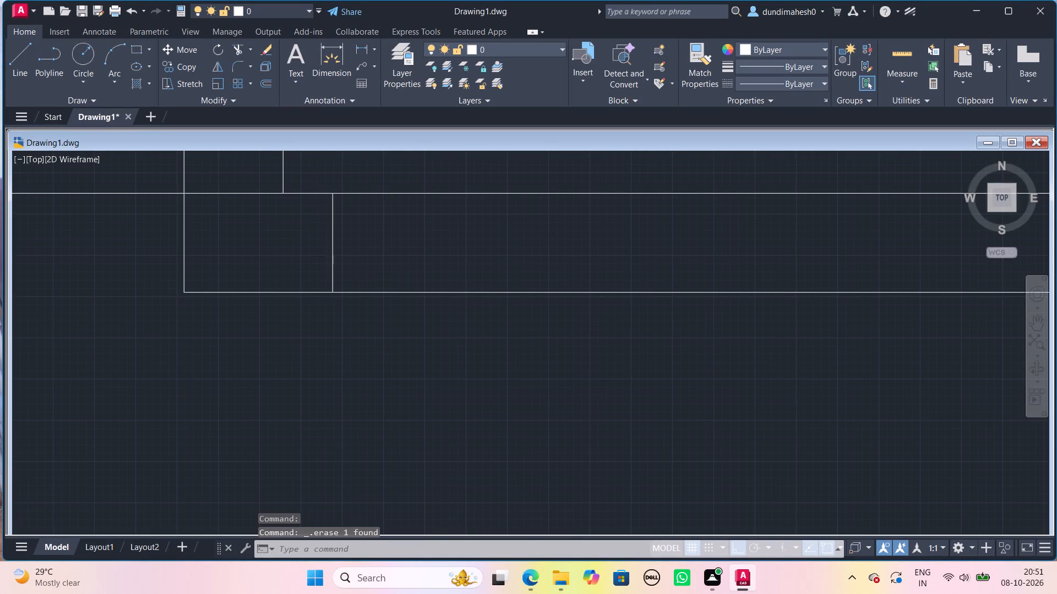
{"action": "scroll", "coordinate": [314, 195], "scroll_direction": "down", "scroll_amount": 1}
{"action": "key", "text": "o"}
{"action": "key", "text": "Return"}
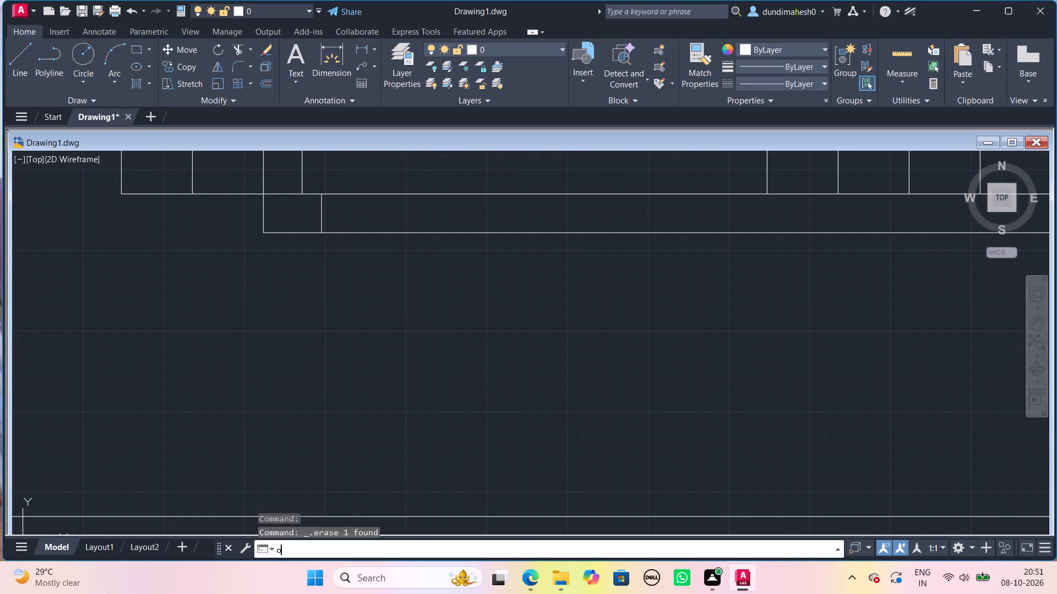
{"action": "type", "text": "2'6\""}
{"action": "key", "text": "Return"}
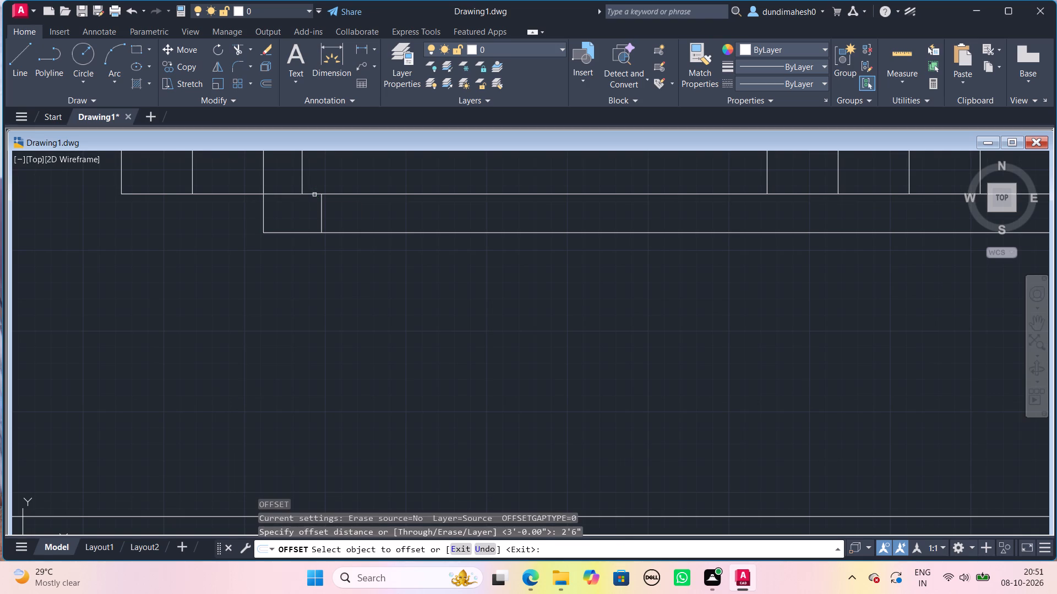
{"action": "left_click", "coordinate": [321, 208]}
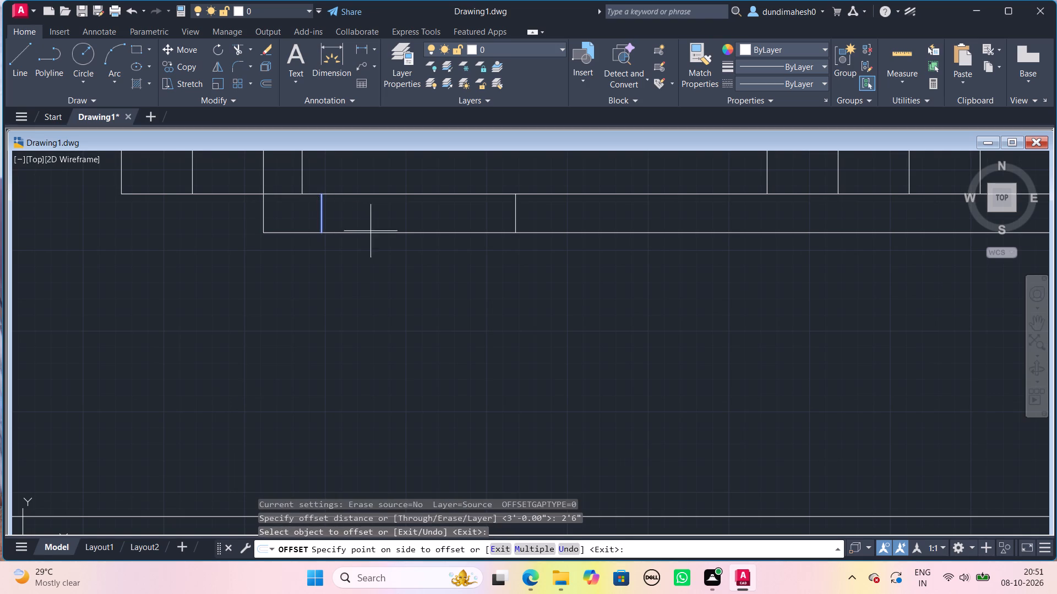
{"action": "left_click", "coordinate": [372, 232]}
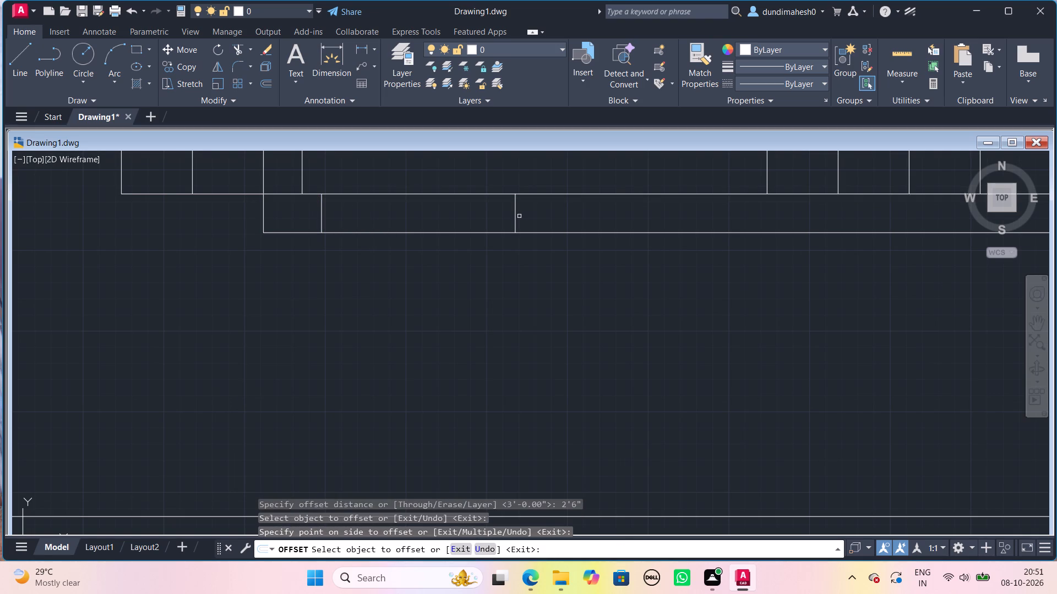
{"action": "left_click", "coordinate": [513, 213]}
{"action": "left_click", "coordinate": [514, 213]}
{"action": "left_click", "coordinate": [580, 217]}
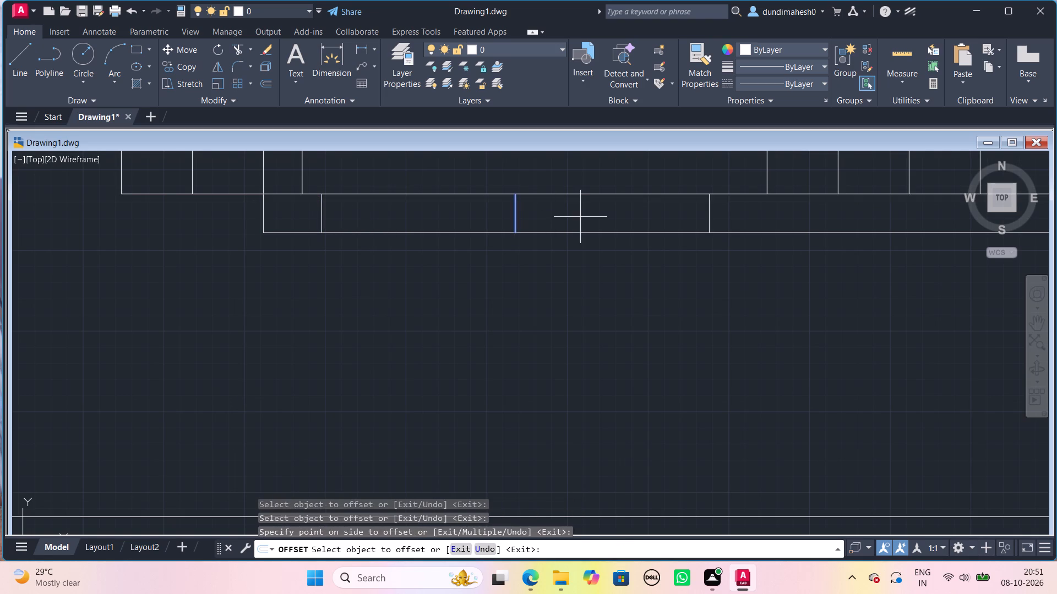
{"action": "key", "text": "space"}
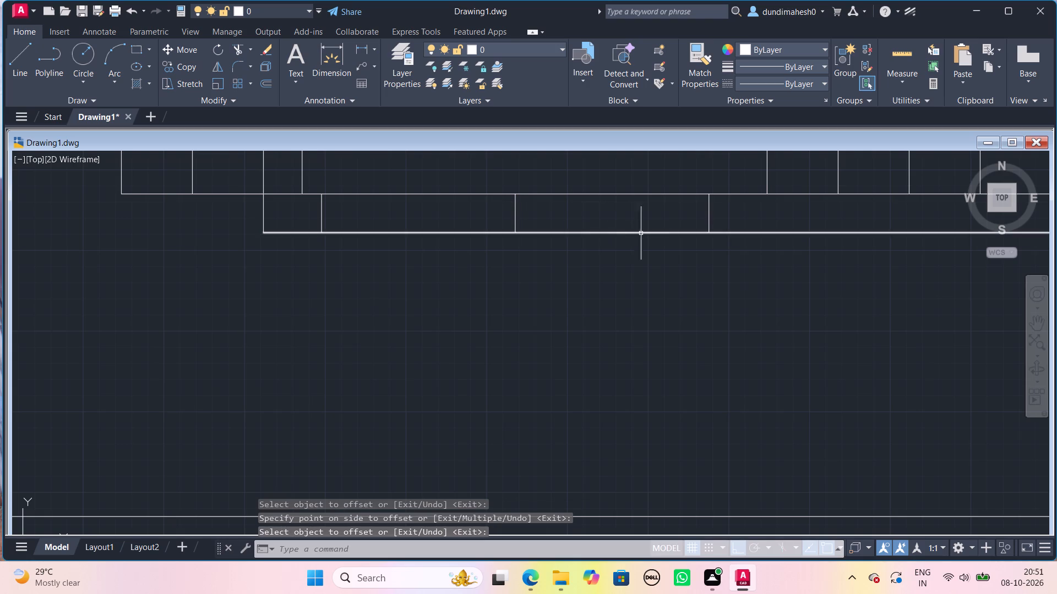
Delete the two 2'6" offset lines crossing the bottom wall, keeping the one nearest the room's lower-left corner.
{"action": "left_click", "coordinate": [723, 213]}
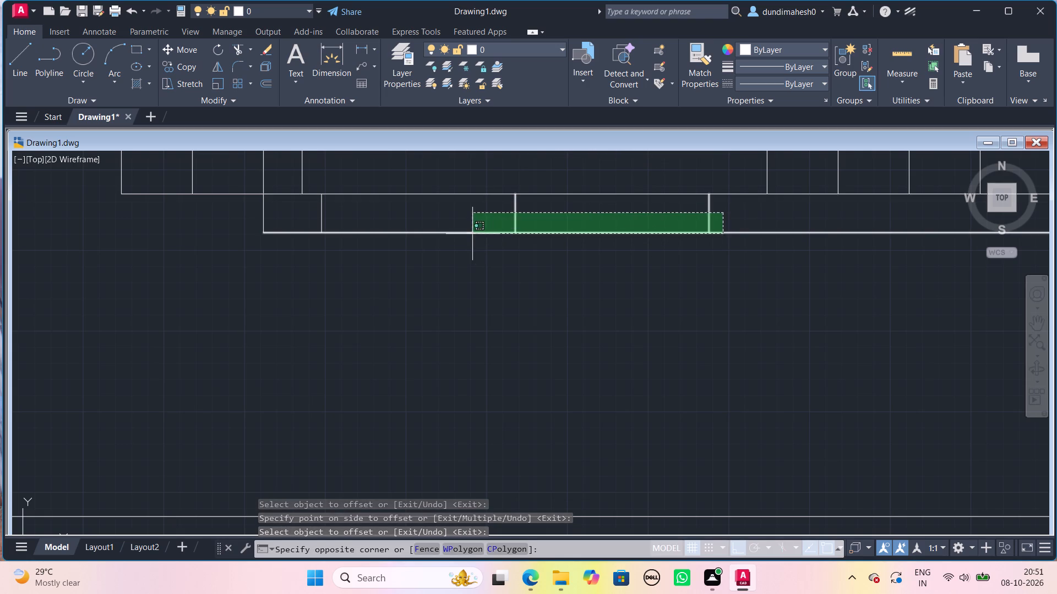
{"action": "left_click", "coordinate": [470, 222]}
{"action": "key", "text": "Delete"}
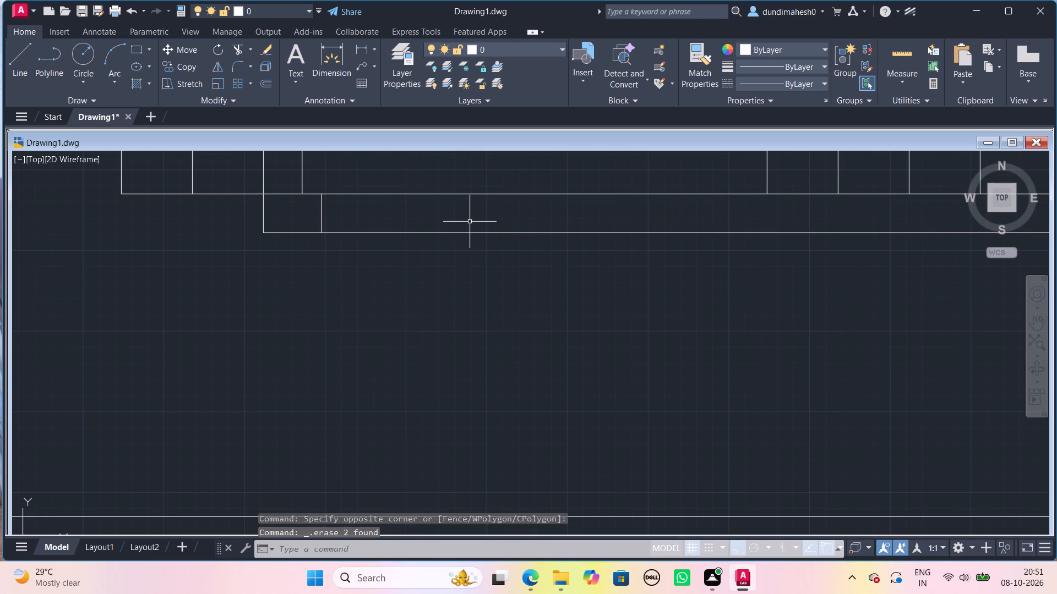
{"action": "key", "text": "space"}
{"action": "key", "text": "space"}
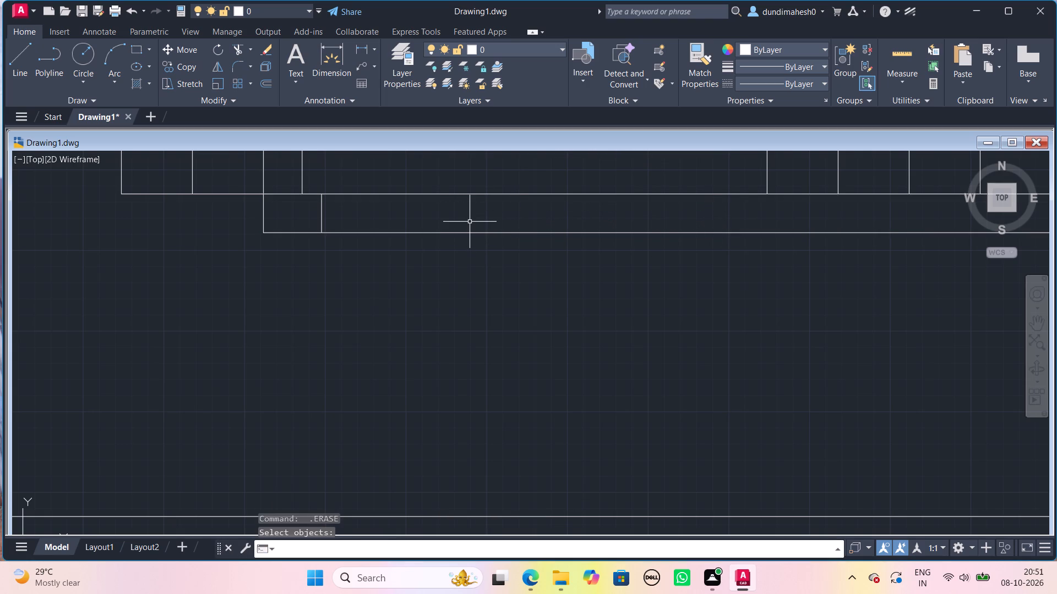
Offset the remaining short line across the bottom wall 3" to the right.
{"action": "key", "text": "o"}
{"action": "key", "text": "Return"}
{"action": "key", "text": "3"}
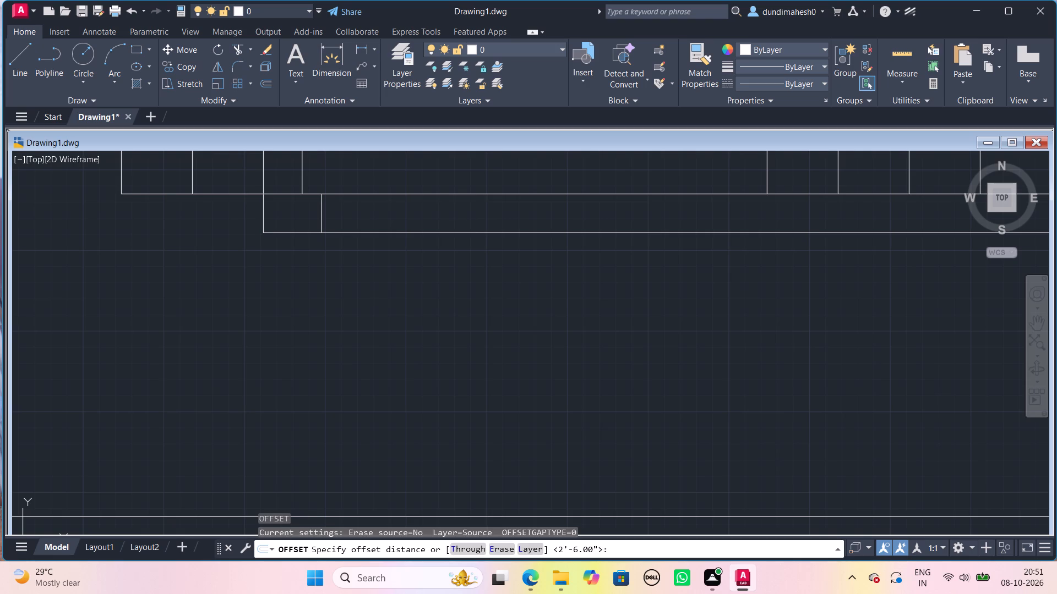
{"action": "key", "text": "shift+quotedbl"}
{"action": "key", "text": "Return"}
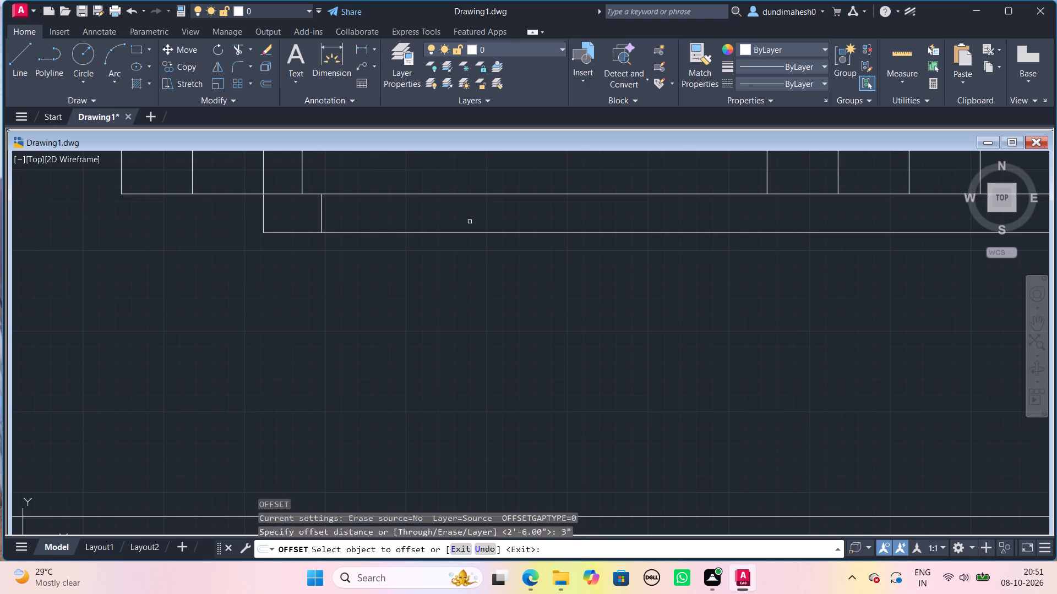
{"action": "left_click", "coordinate": [319, 207]}
{"action": "left_click", "coordinate": [323, 207]}
{"action": "left_click", "coordinate": [350, 207]}
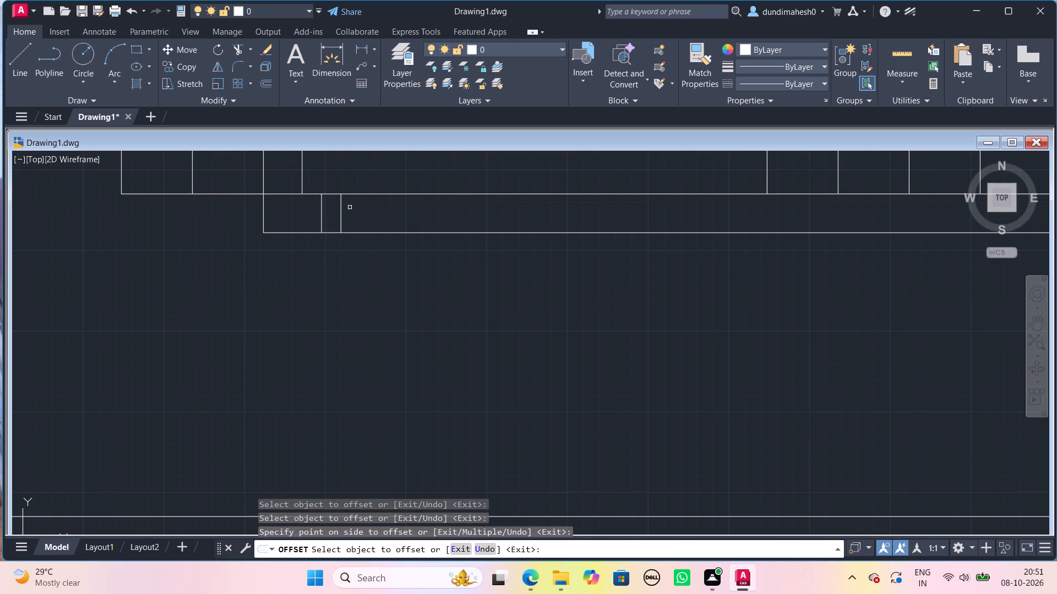
{"action": "key", "text": "space"}
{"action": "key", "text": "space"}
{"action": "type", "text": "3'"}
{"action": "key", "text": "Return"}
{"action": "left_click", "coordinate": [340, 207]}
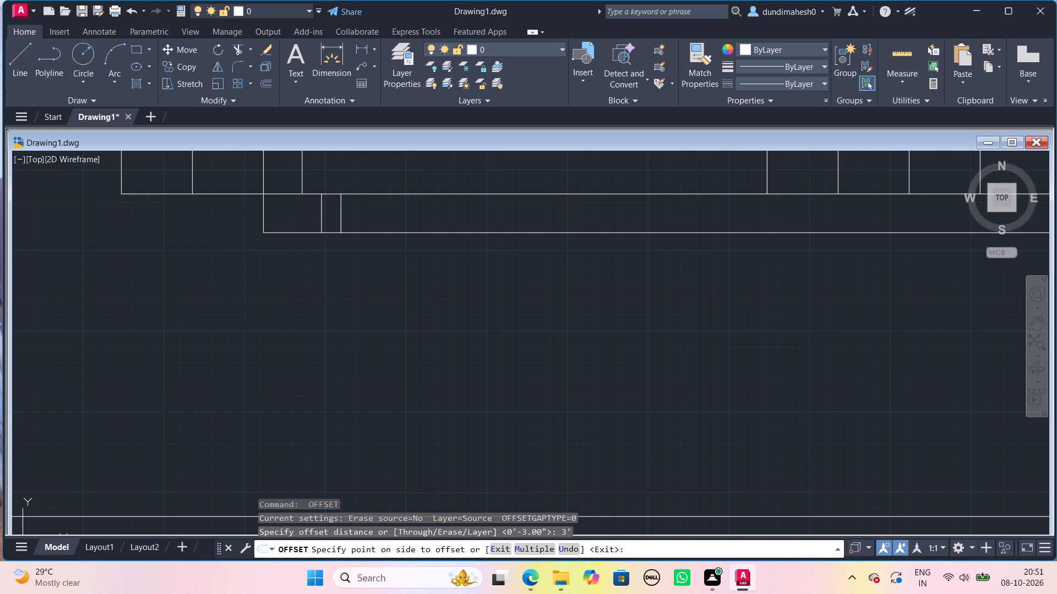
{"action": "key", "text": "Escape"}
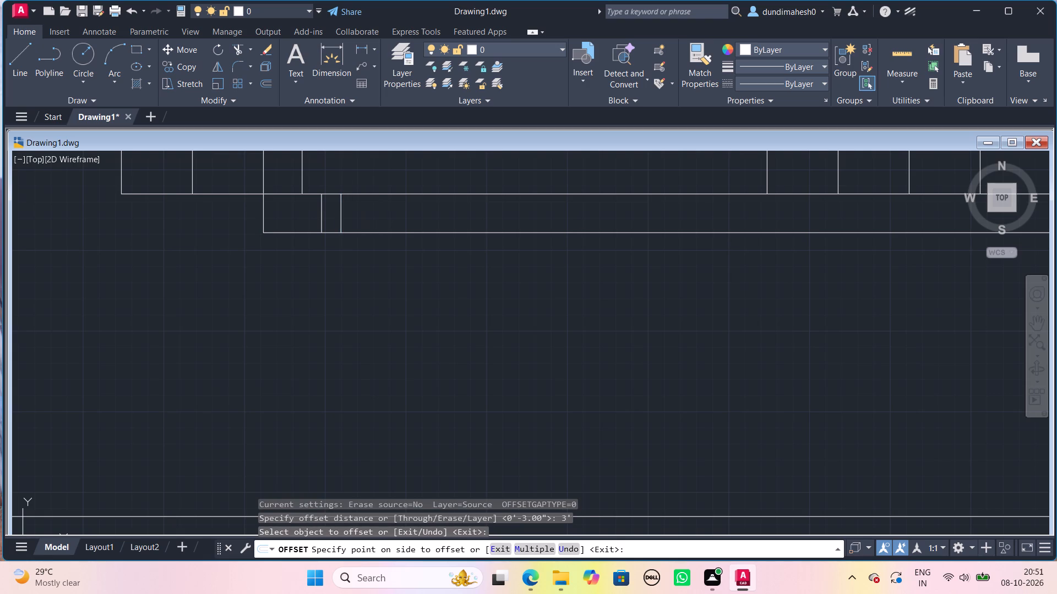
Offset the new 3" frame line 2'6" to the right, and offset that copy another 2'6" to the right.
{"action": "key", "text": "space"}
{"action": "type", "text": "2'"}
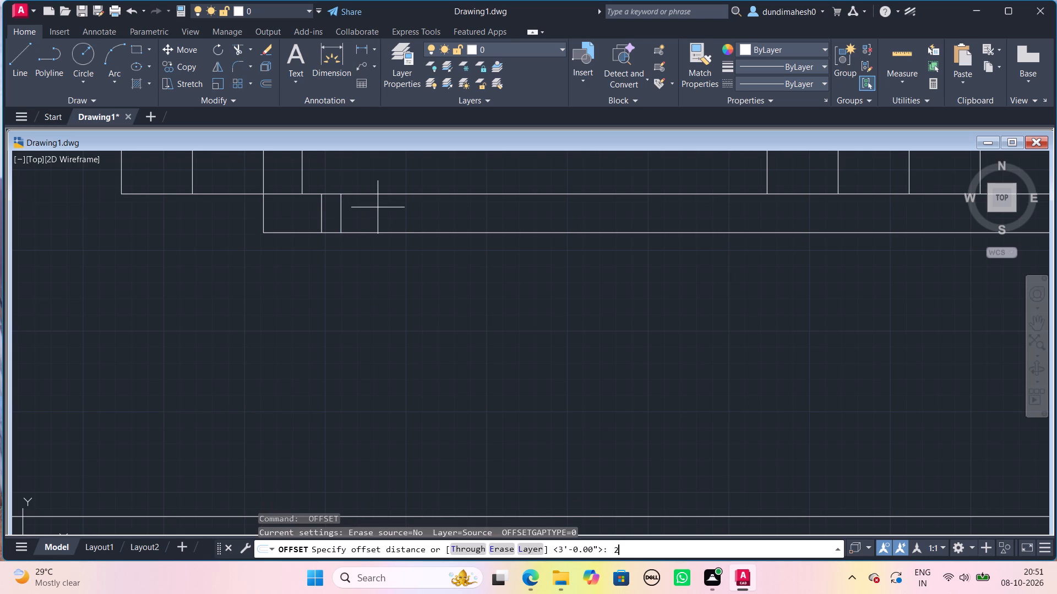
{"action": "type", "text": "6\""}
{"action": "key", "text": "Return"}
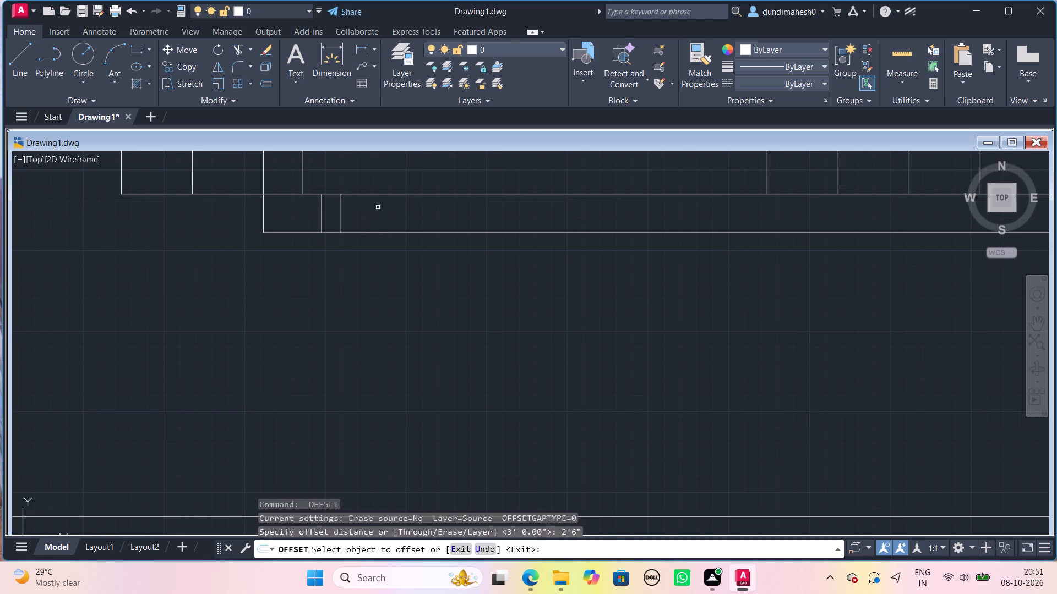
{"action": "left_click", "coordinate": [339, 207]}
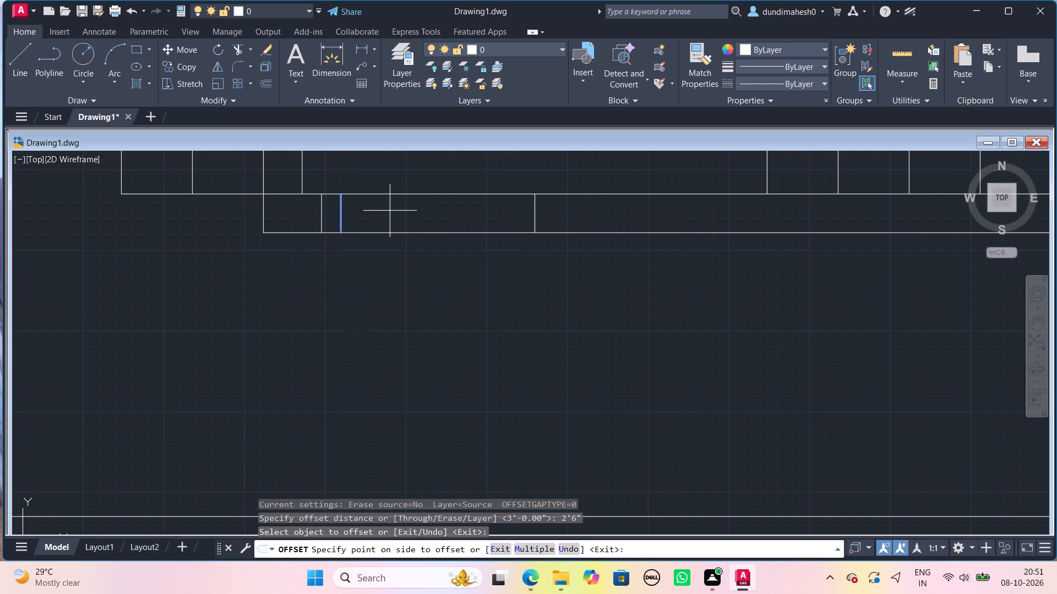
{"action": "left_click", "coordinate": [390, 211]}
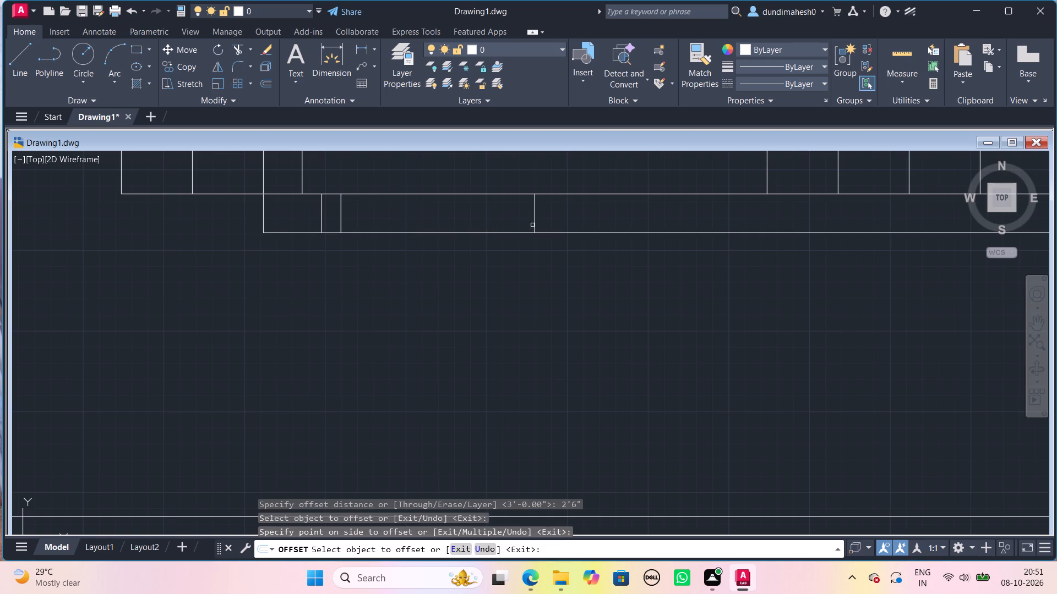
{"action": "left_click", "coordinate": [535, 226]}
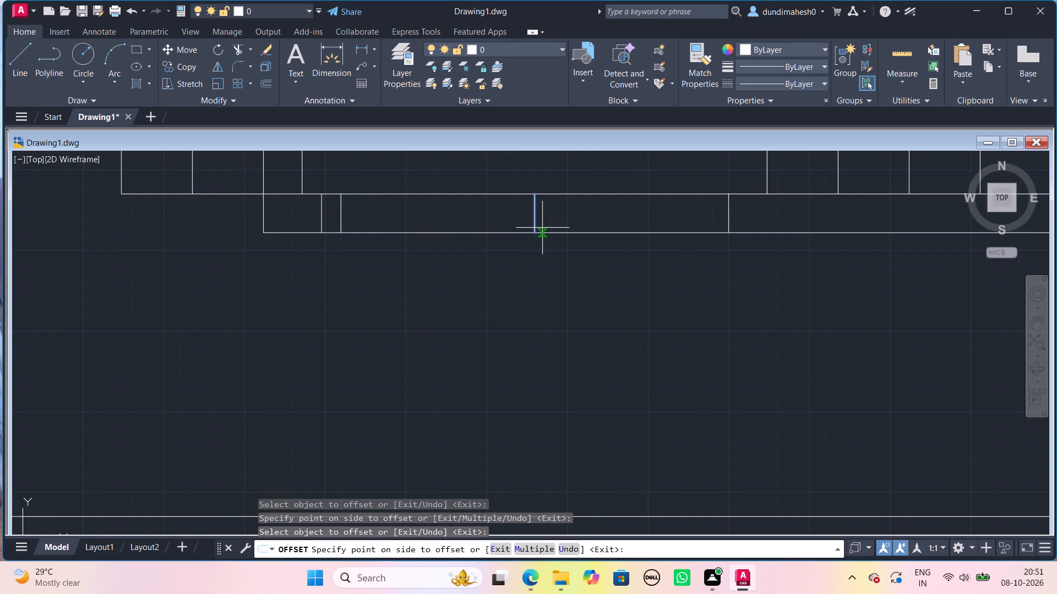
{"action": "left_click", "coordinate": [543, 228]}
{"action": "key", "text": "space"}
Offset the rightmost short line across the bottom wall 3" to the right.
{"action": "key", "text": "space"}
{"action": "type", "text": "3"}
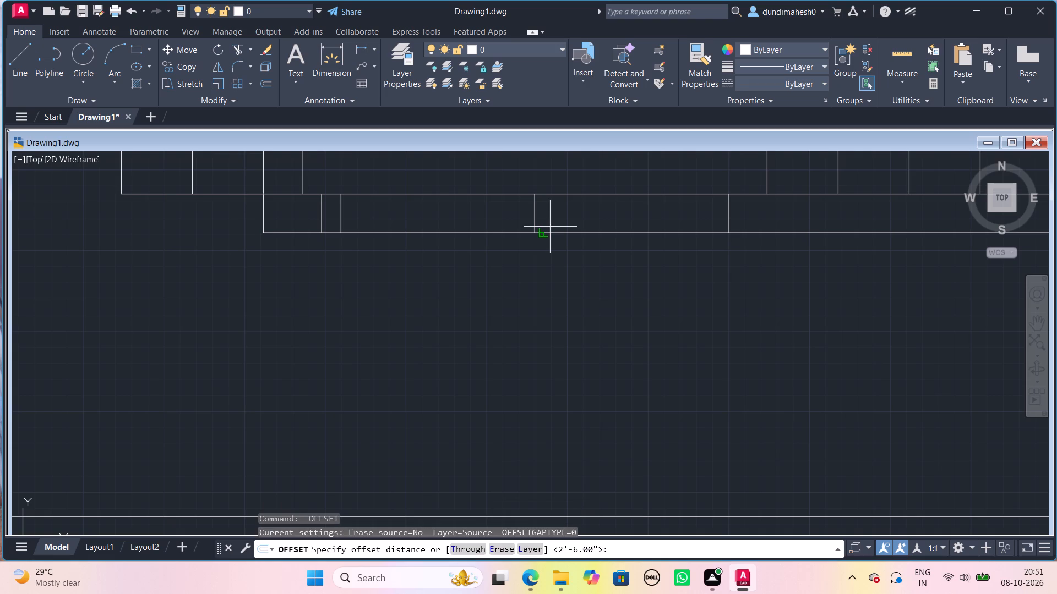
{"action": "key", "text": "shift+quotedbl"}
{"action": "key", "text": "Return"}
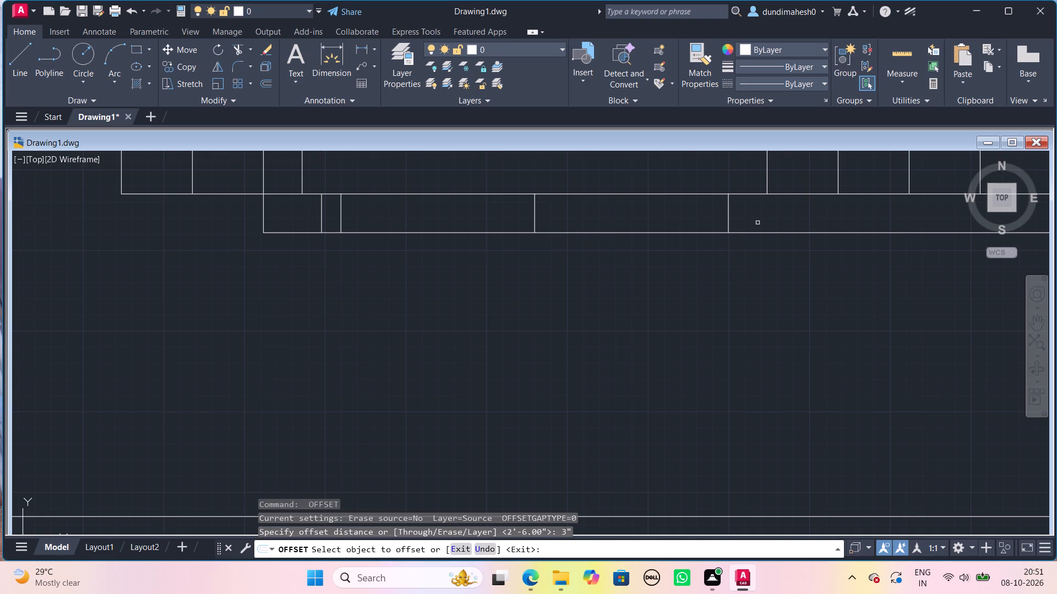
{"action": "left_click", "coordinate": [730, 213]}
{"action": "left_click", "coordinate": [735, 216]}
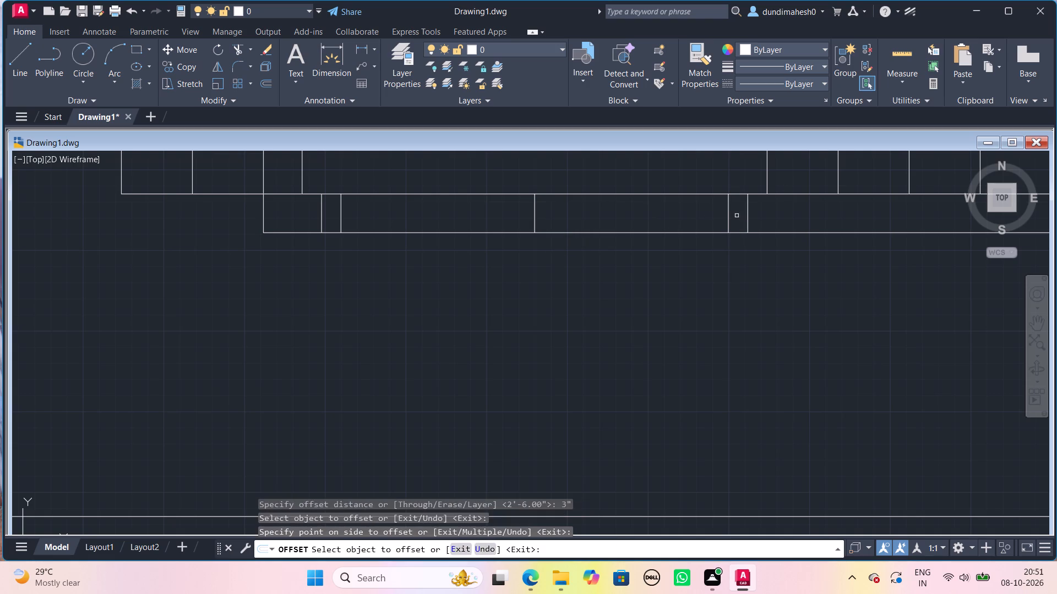
{"action": "key", "text": "space"}
Trim both bottom-wall lines between the outermost short lines to open the double-door gap, including the 3" frame strips.
{"action": "type", "text": "trim"}
{"action": "key", "text": "Return"}
{"action": "key", "text": "Return"}
{"action": "left_click", "coordinate": [733, 185]}
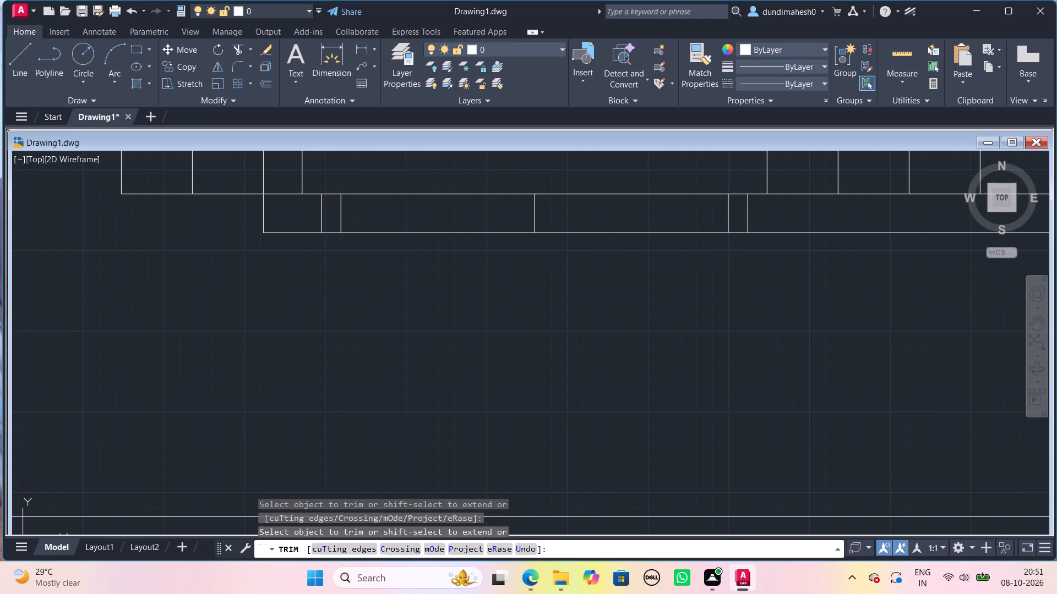
{"action": "left_click", "coordinate": [735, 238]}
{"action": "left_click", "coordinate": [696, 179]}
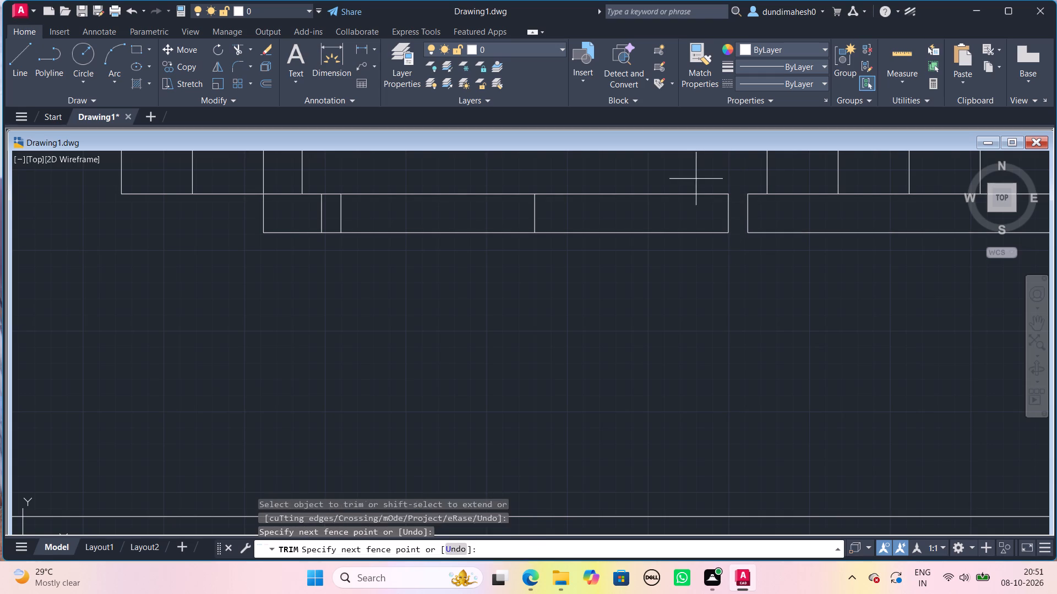
{"action": "left_click", "coordinate": [696, 251]}
{"action": "left_click", "coordinate": [455, 184]}
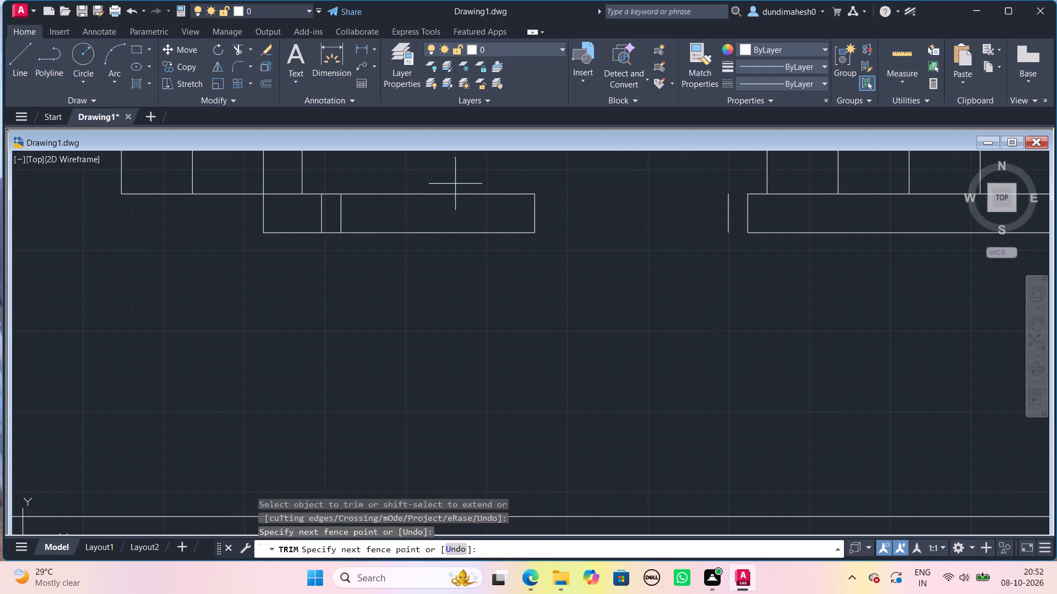
{"action": "left_click", "coordinate": [438, 266]}
{"action": "left_click", "coordinate": [331, 194]}
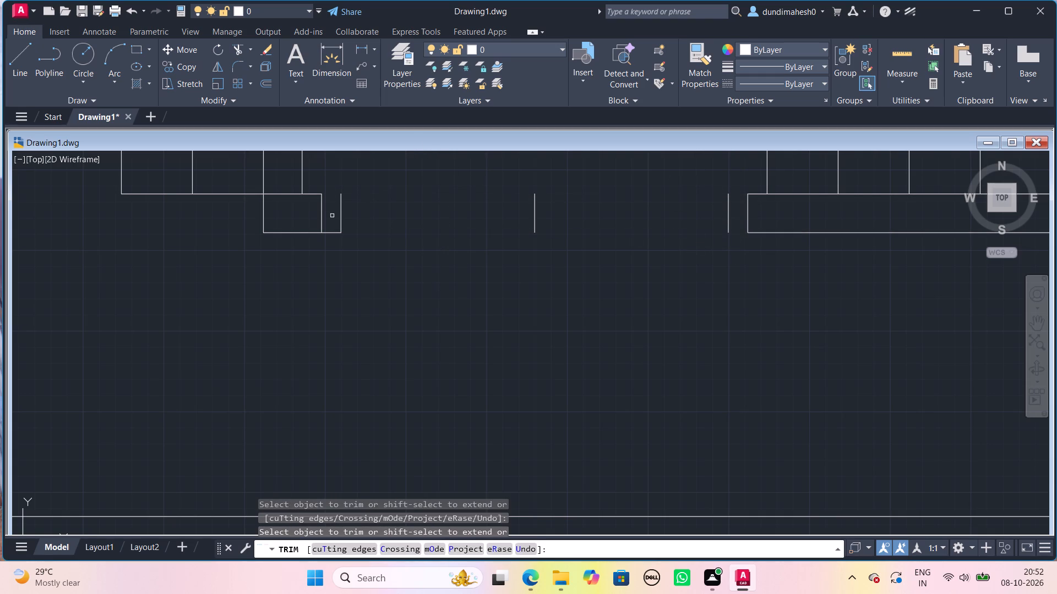
{"action": "left_click", "coordinate": [334, 237]}
{"action": "left_click", "coordinate": [334, 228]}
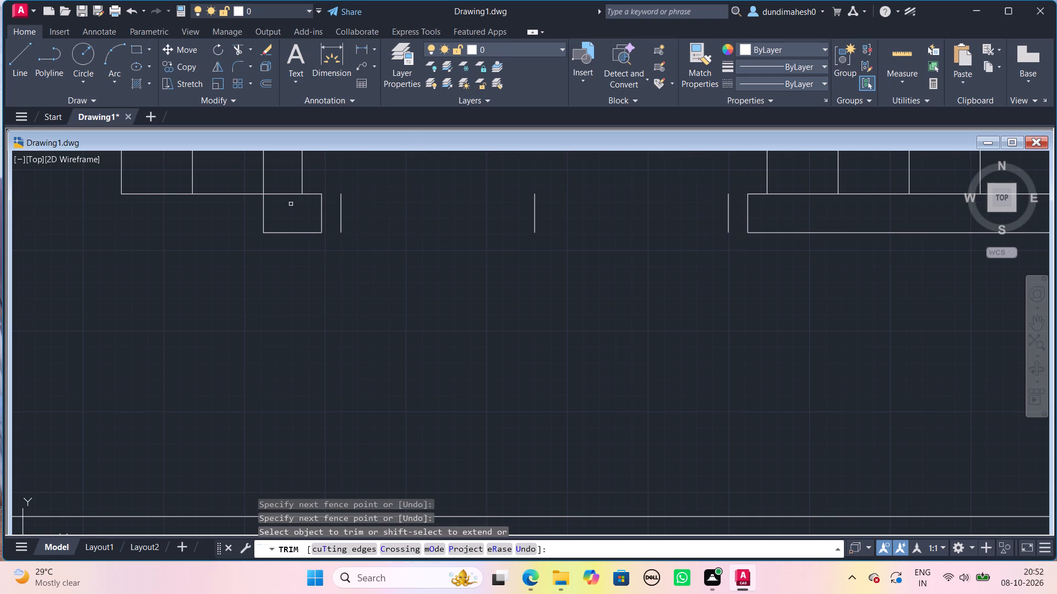
Trim the horizontal segment between the two vertical wall lines at the room's lower-left corner.
{"action": "left_click", "coordinate": [284, 204]}
{"action": "left_click", "coordinate": [282, 180]}
{"action": "key", "text": "Escape"}
Draw the upper and lower lines closing the 3" frame at the left end of the bottom-wall opening.
{"action": "key", "text": "l"}
{"action": "key", "text": "Return"}
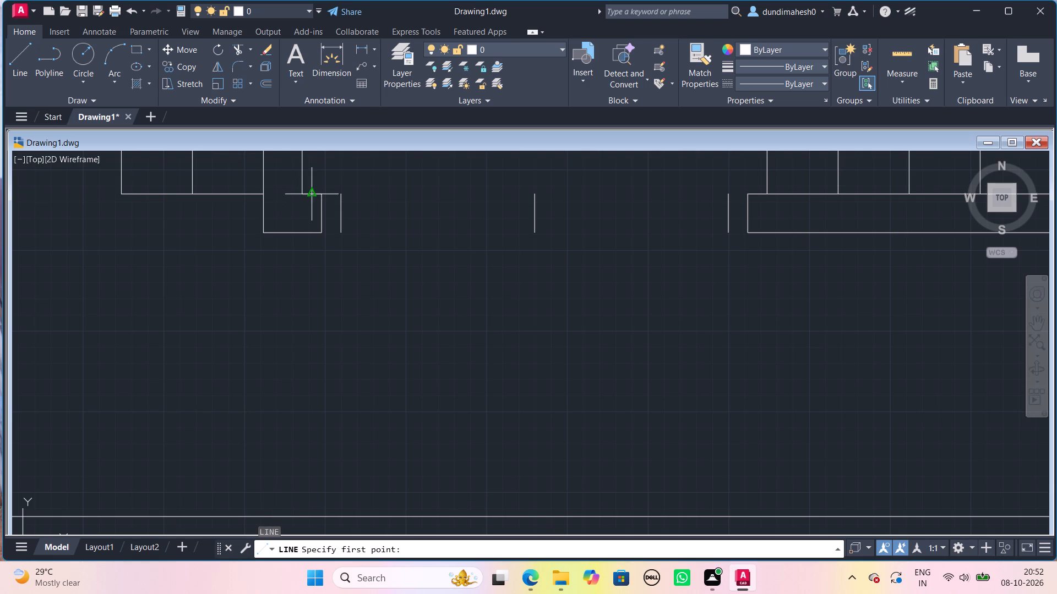
{"action": "left_click", "coordinate": [320, 197]}
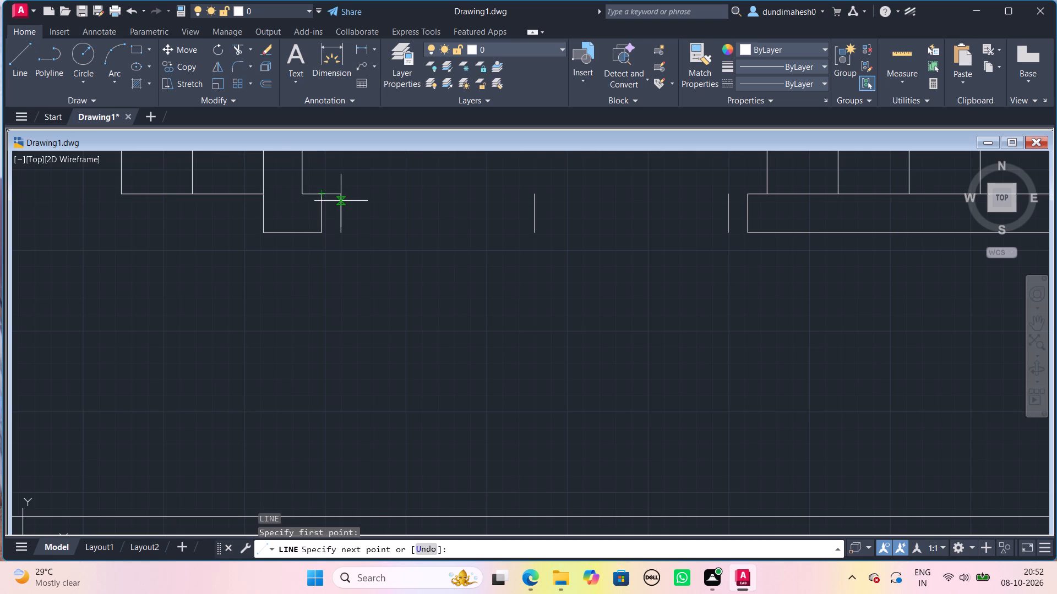
{"action": "left_click", "coordinate": [342, 198]}
{"action": "key", "text": "space"}
{"action": "key", "text": "space"}
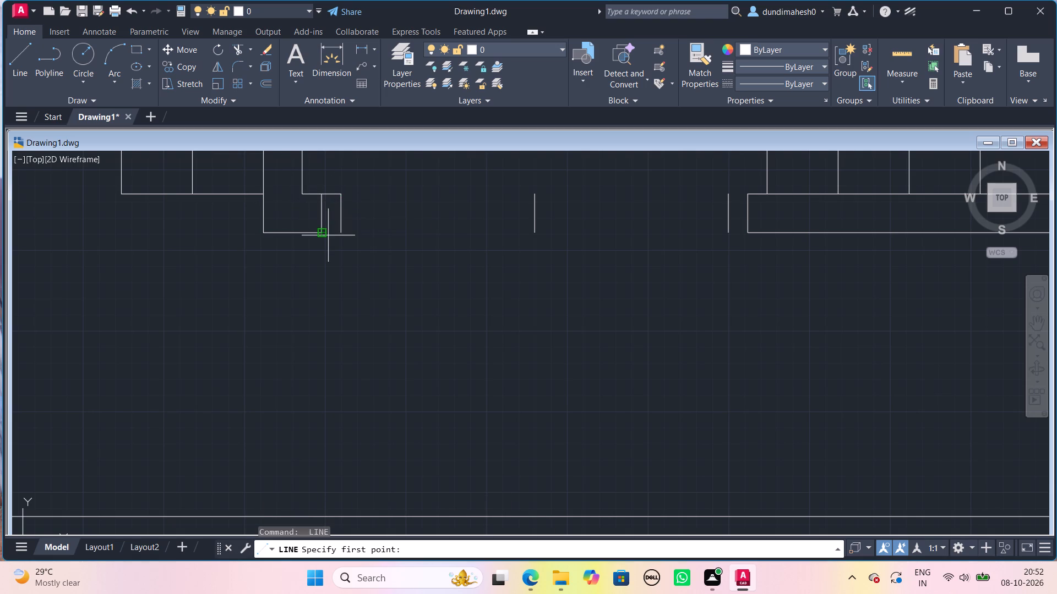
{"action": "left_click", "coordinate": [324, 234]}
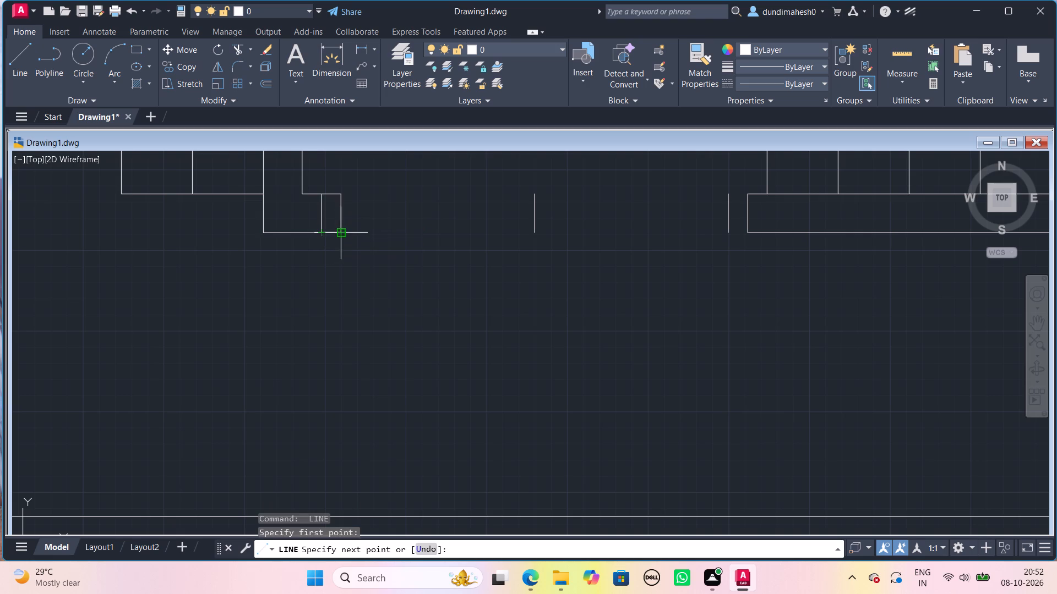
{"action": "left_click", "coordinate": [340, 234]}
{"action": "key", "text": "space"}
Draw the upper and lower lines closing the 3" frame at the right end of the bottom-wall opening.
{"action": "key", "text": "space"}
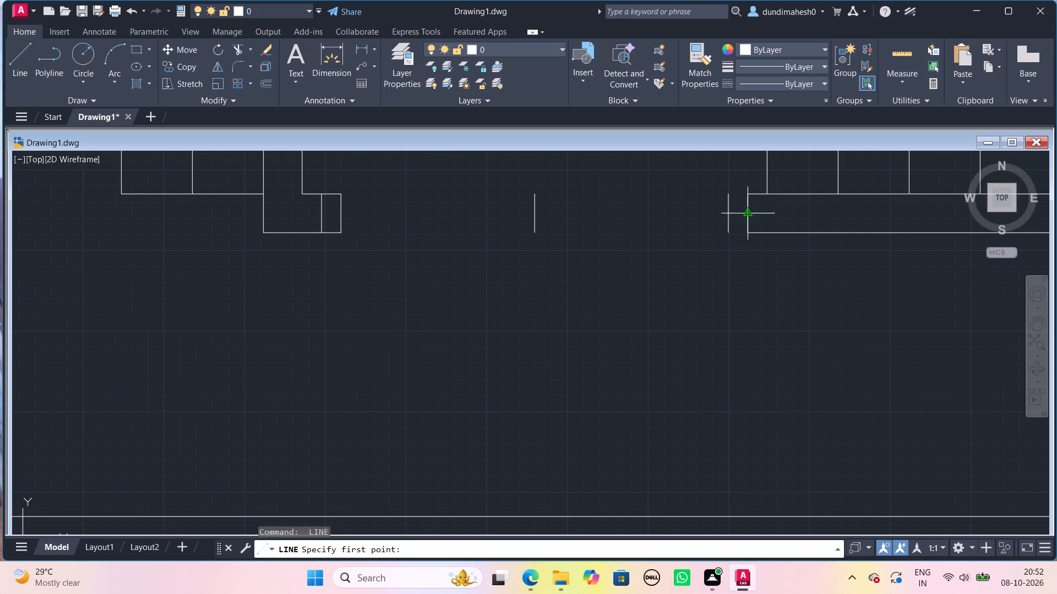
{"action": "left_click", "coordinate": [750, 194]}
{"action": "left_click", "coordinate": [731, 194]}
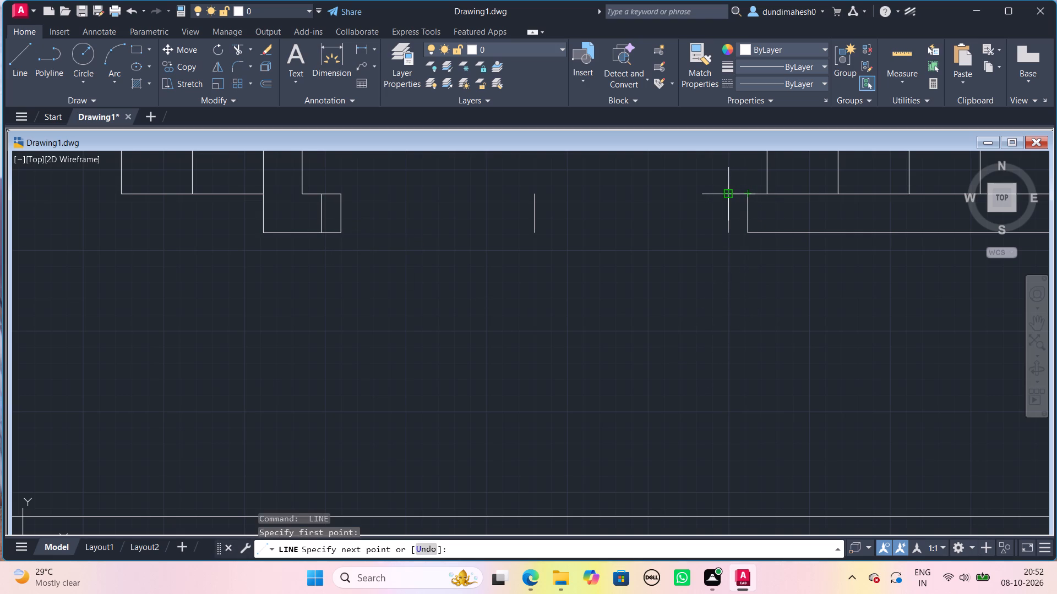
{"action": "key", "text": "space"}
{"action": "key", "text": "space"}
{"action": "left_click", "coordinate": [728, 239]}
{"action": "left_click", "coordinate": [747, 239]}
{"action": "key", "text": "space"}
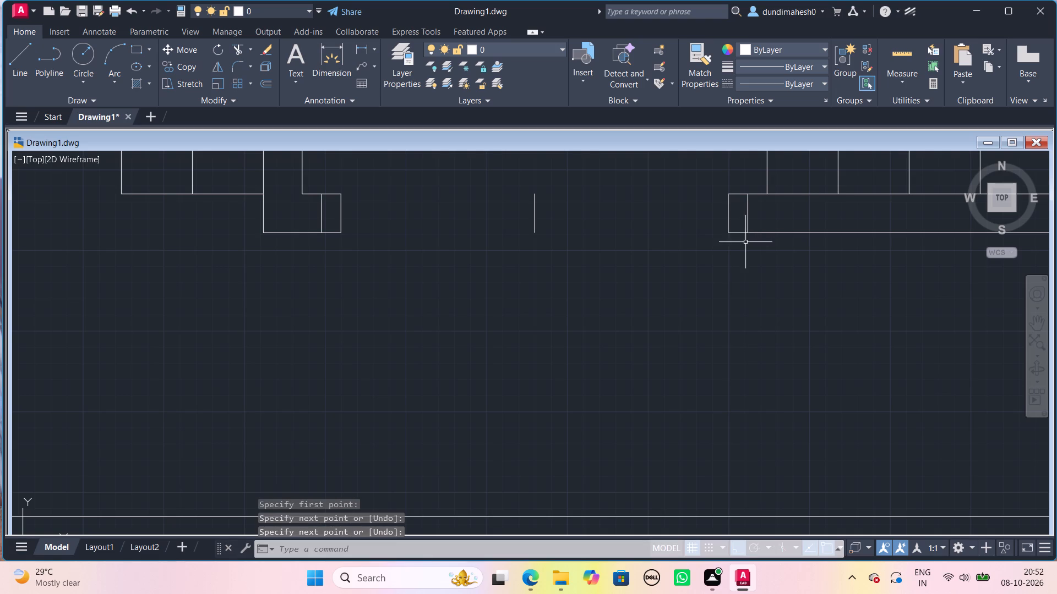
Draw a rectangle from the midpoint of the left frame's inner edge, with its opposite corner 3" to the right.
{"action": "middle_click_drag", "start_coordinate": [684, 249], "coordinate": [685, 310]}
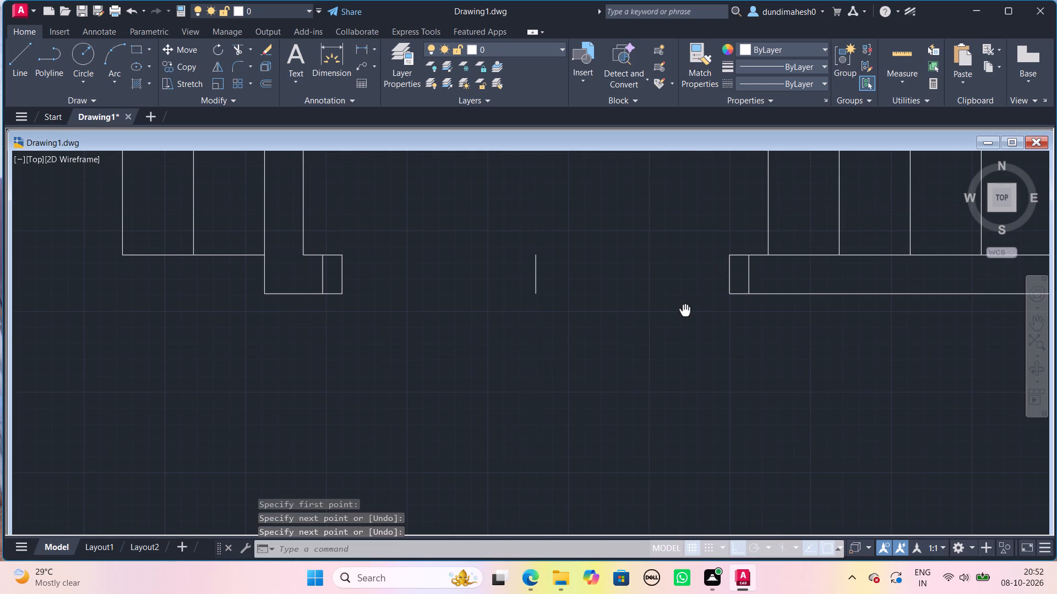
{"action": "type", "text": "rec"}
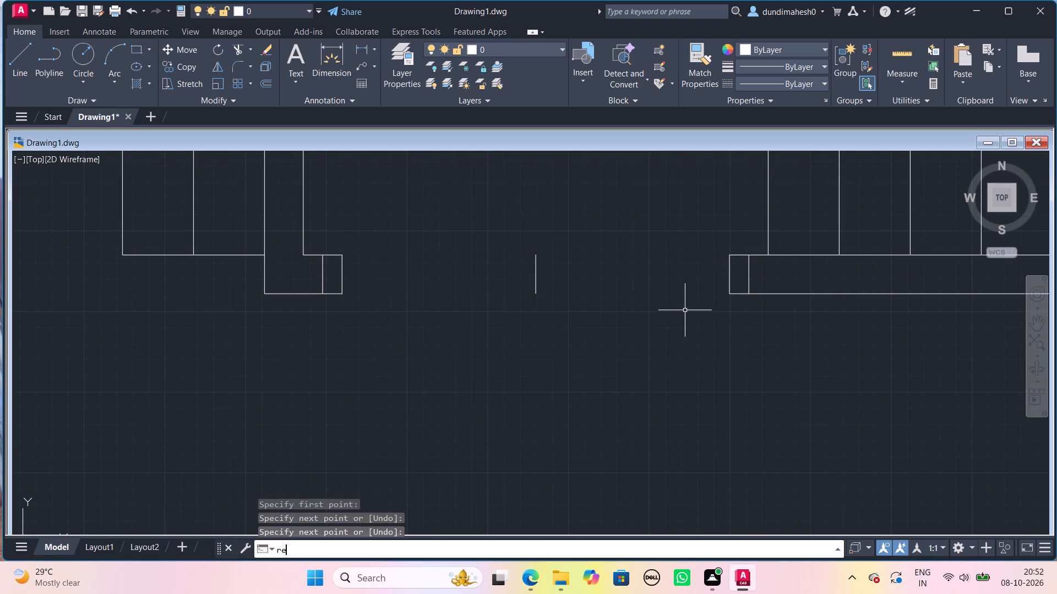
{"action": "key", "text": "Return"}
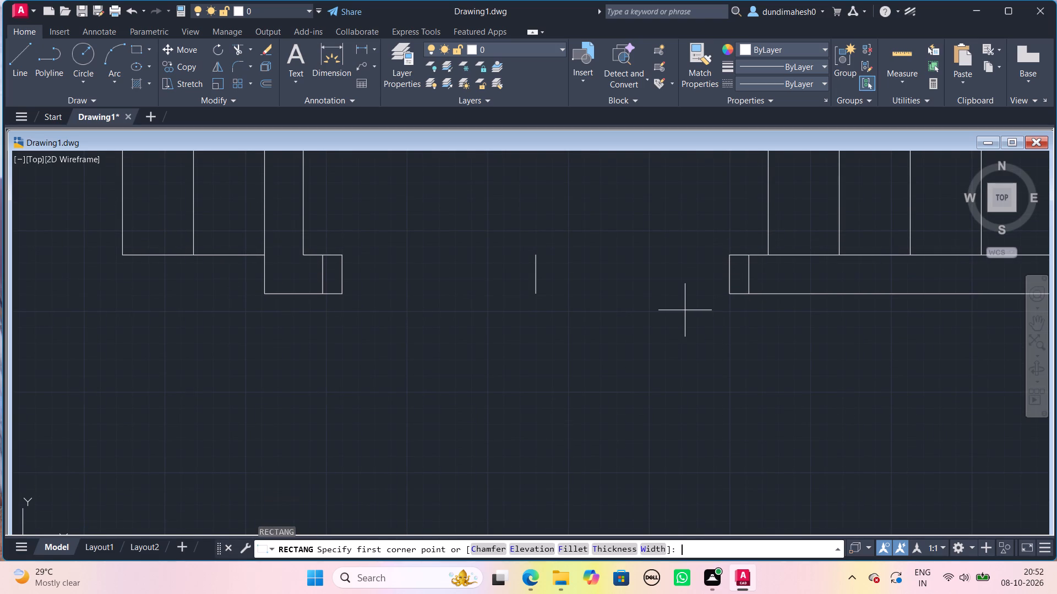
{"action": "left_click", "coordinate": [345, 272]}
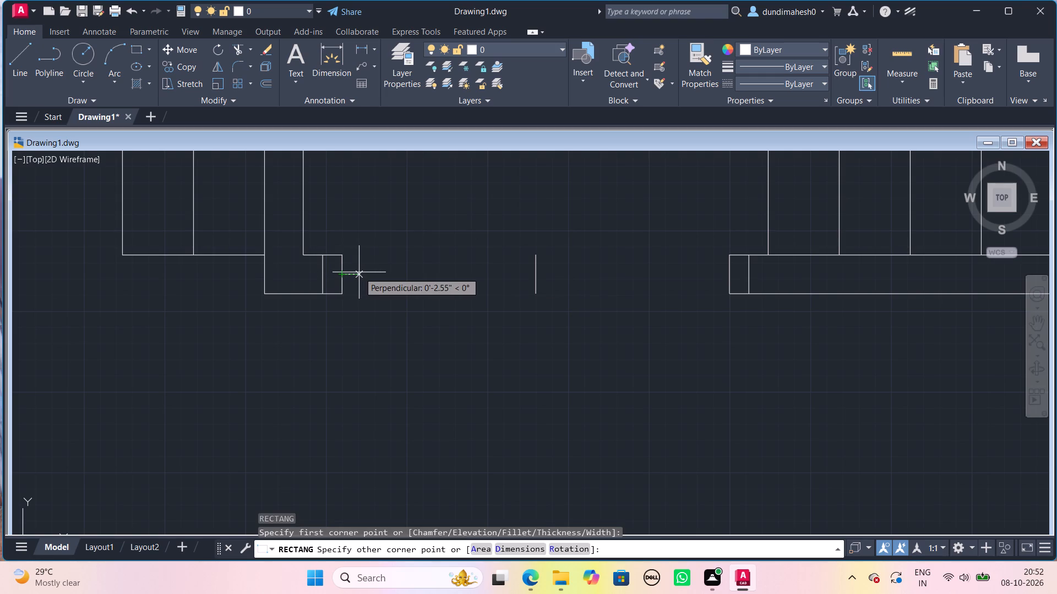
{"action": "type", "text": "3\""}
{"action": "key", "text": "Return"}
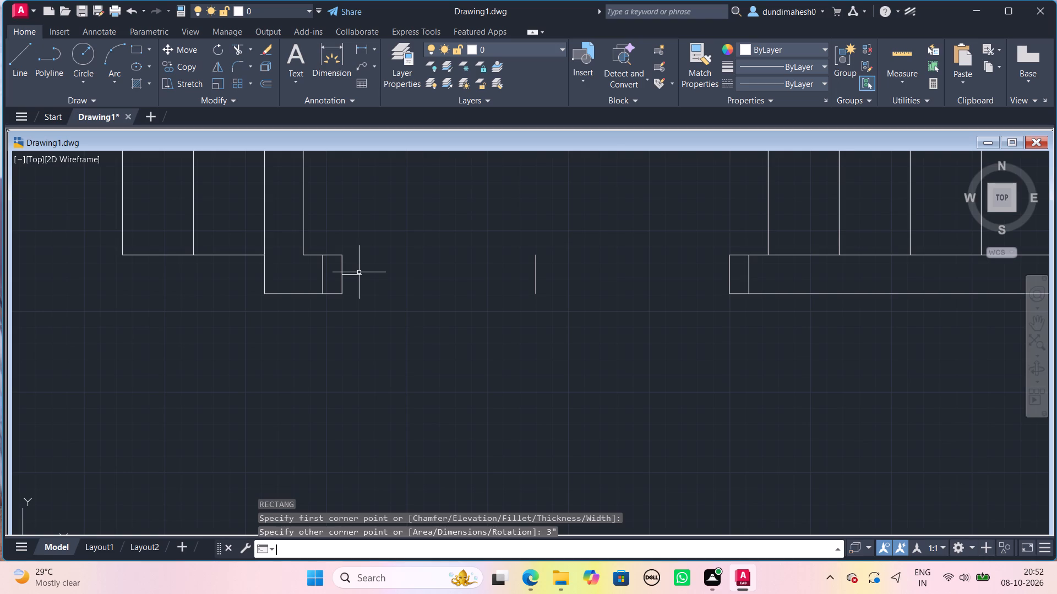
Delete the flat rectangle at the left frame's inner edge in the bottom-wall opening.
{"action": "left_click", "coordinate": [359, 272]}
{"action": "left_click", "coordinate": [355, 272]}
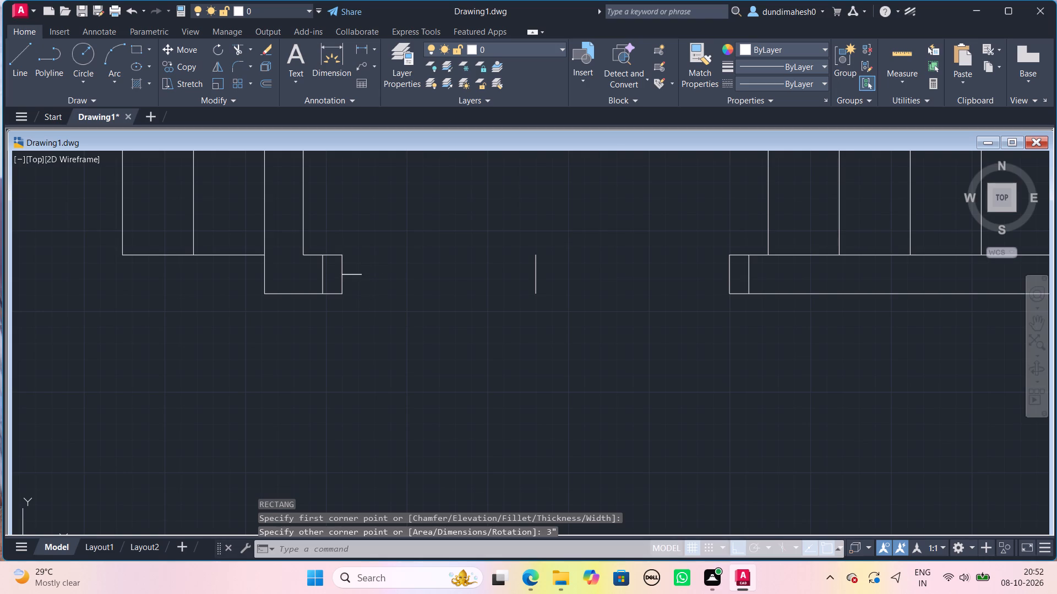
{"action": "key", "text": "Delete"}
Draw a 3" by 2'6" door-leaf rectangle going up from the midpoint of the left frame's inner edge.
{"action": "type", "text": "rec"}
{"action": "key", "text": "Return"}
{"action": "scroll", "coordinate": [350, 272], "scroll_direction": "up", "scroll_amount": 1}
{"action": "left_click", "coordinate": [337, 276]}
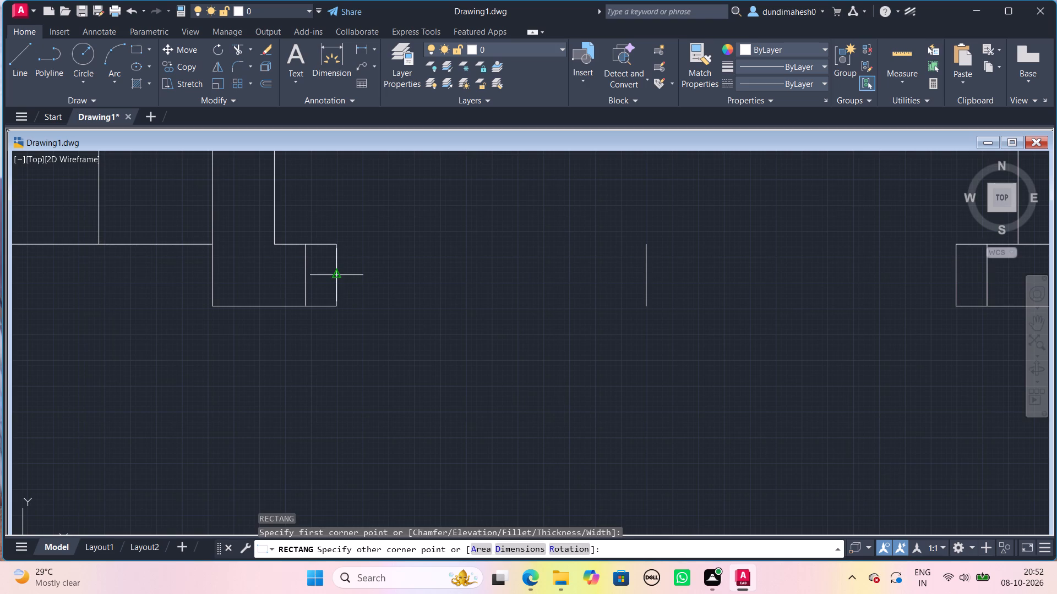
{"action": "key", "text": "d"}
{"action": "key", "text": "Return"}
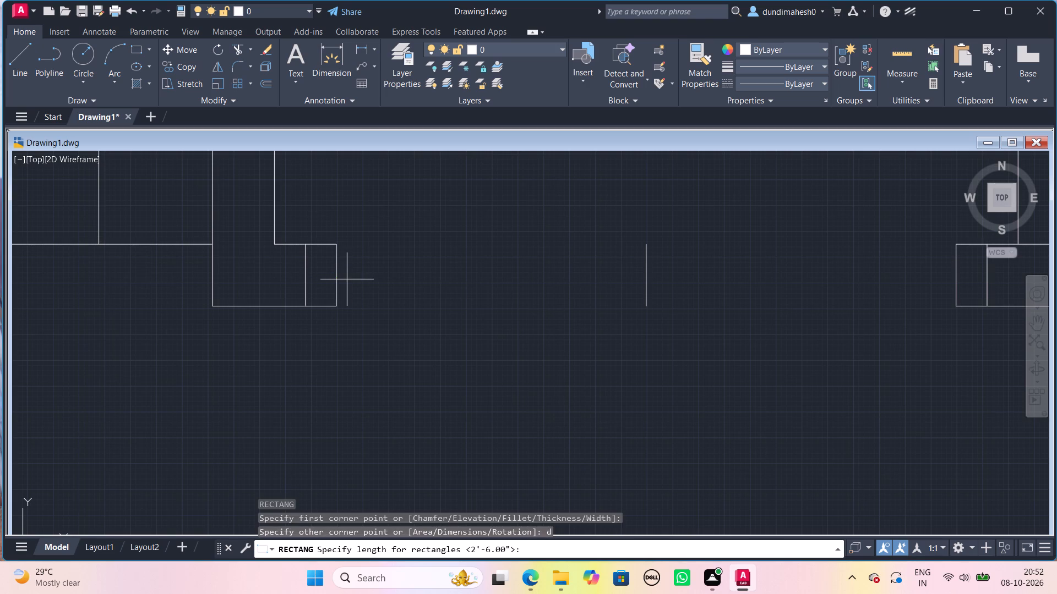
{"action": "type", "text": "3\""}
{"action": "key", "text": "Return"}
{"action": "type", "text": "2'6\""}
{"action": "key", "text": "Return"}
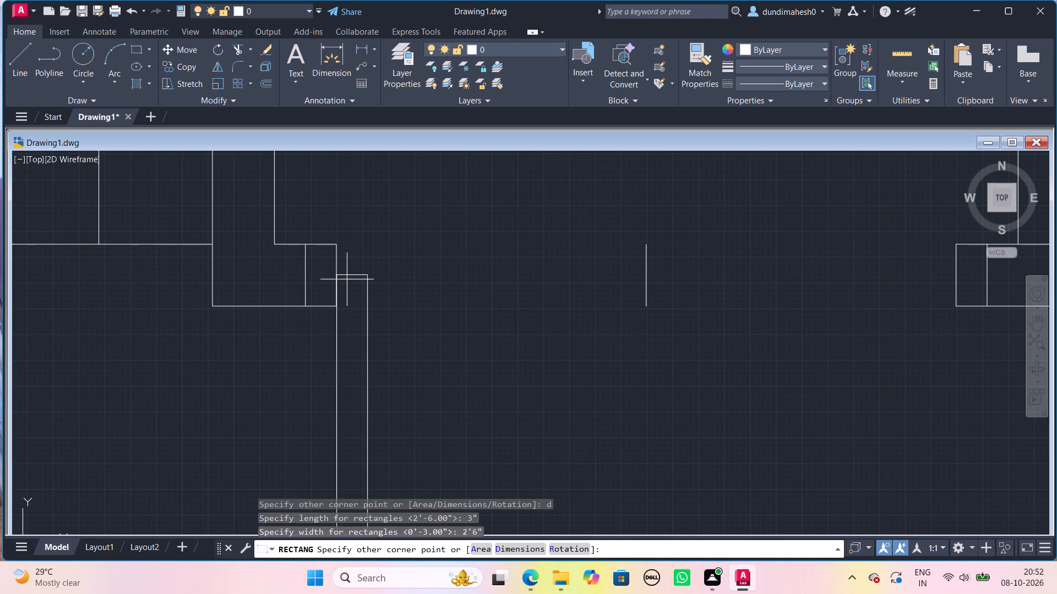
{"action": "left_click", "coordinate": [348, 221]}
Draw a matching 3" by 2'6" door-leaf rectangle going up and inward from the midpoint of the right frame's inner edge.
{"action": "scroll", "coordinate": [630, 291], "scroll_direction": "down", "scroll_amount": 1}
{"action": "middle_click_drag", "start_coordinate": [780, 301], "coordinate": [726, 285]}
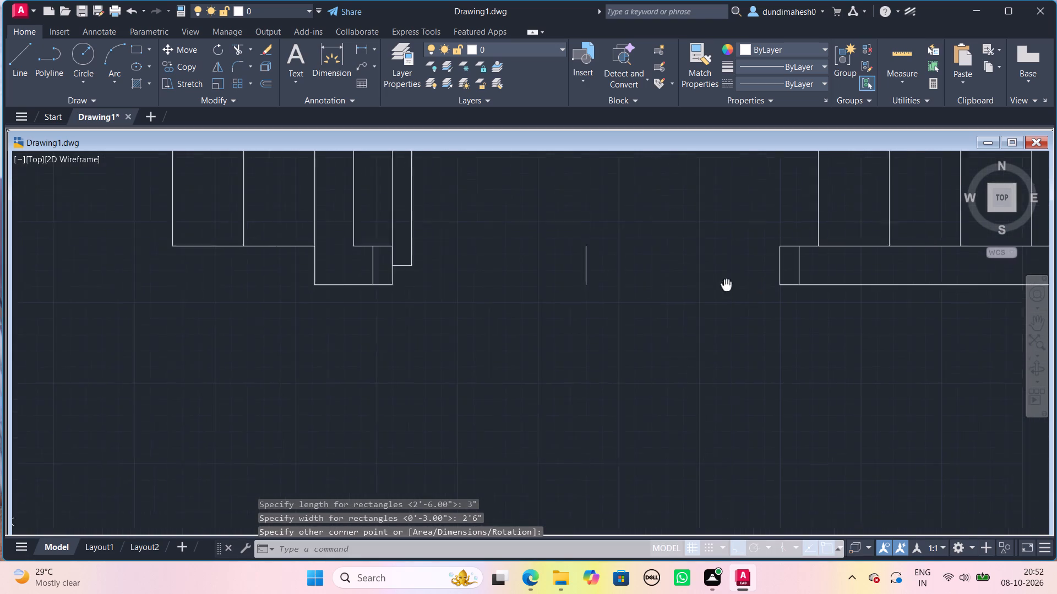
{"action": "middle_click_drag", "start_coordinate": [726, 285], "coordinate": [599, 287]}
{"action": "key", "text": "space"}
{"action": "scroll", "coordinate": [599, 287], "scroll_direction": "up", "scroll_amount": 1}
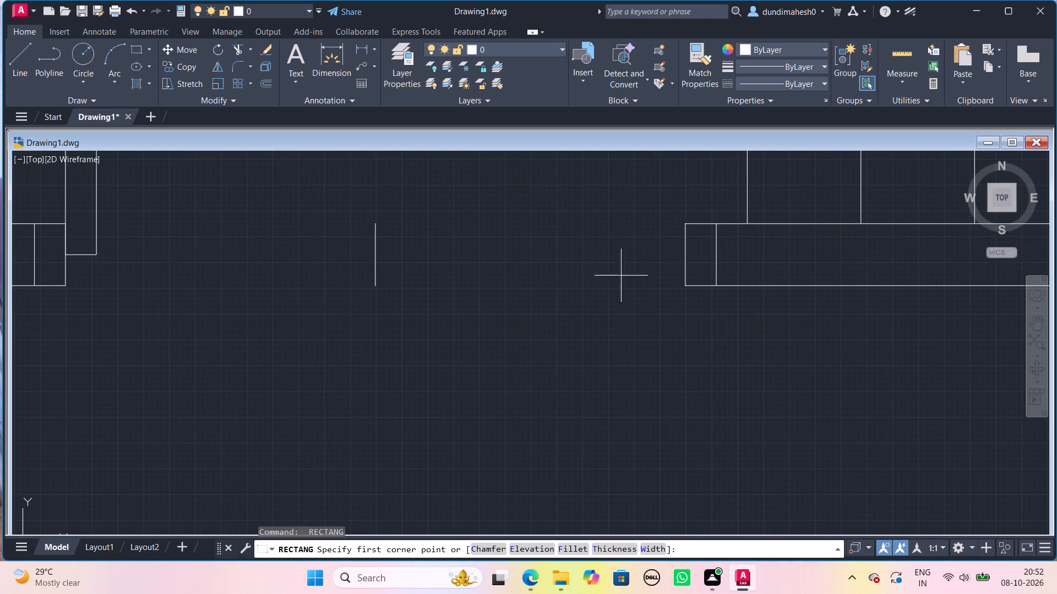
{"action": "left_click", "coordinate": [686, 258]}
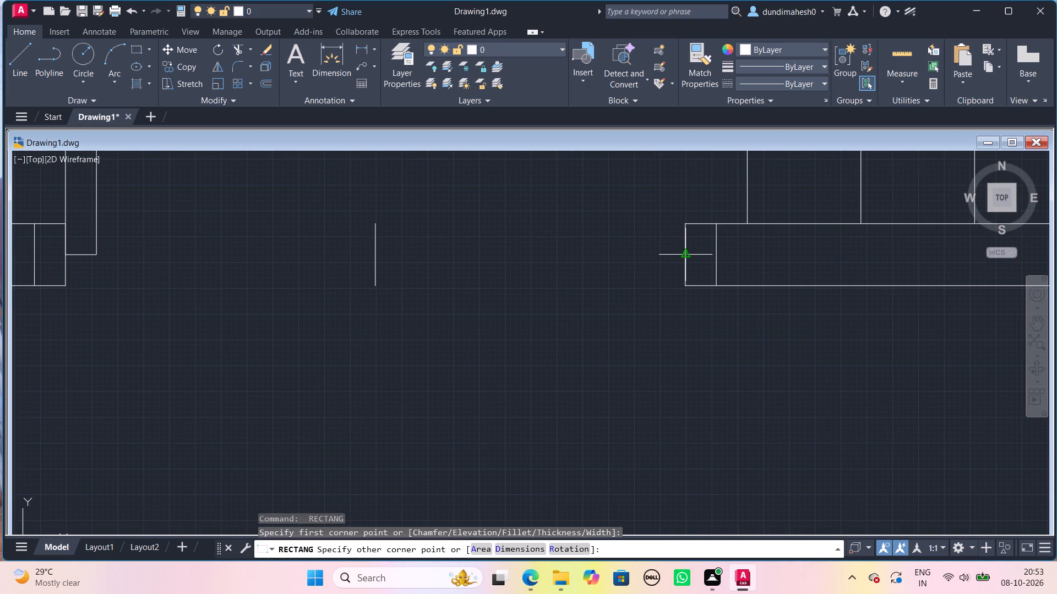
{"action": "key", "text": "d"}
{"action": "key", "text": "Return"}
{"action": "key", "text": "space"}
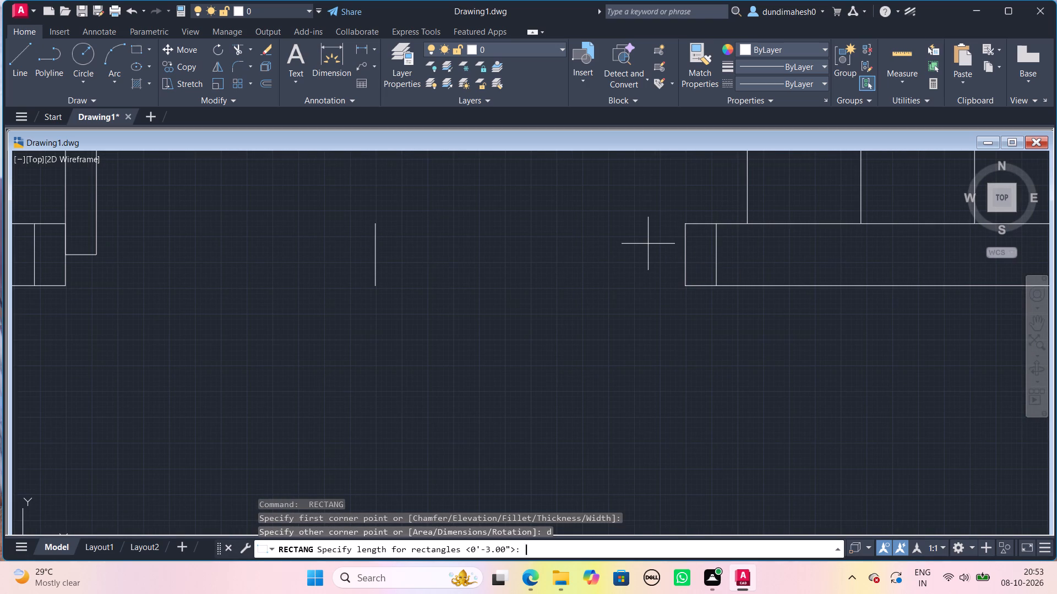
{"action": "key", "text": "space"}
{"action": "left_click", "coordinate": [645, 240]}
Draw a three-point swing arc through the right door leaf's top corners to the top of the opening's centre line.
{"action": "scroll", "coordinate": [645, 240], "scroll_direction": "down", "scroll_amount": 2}
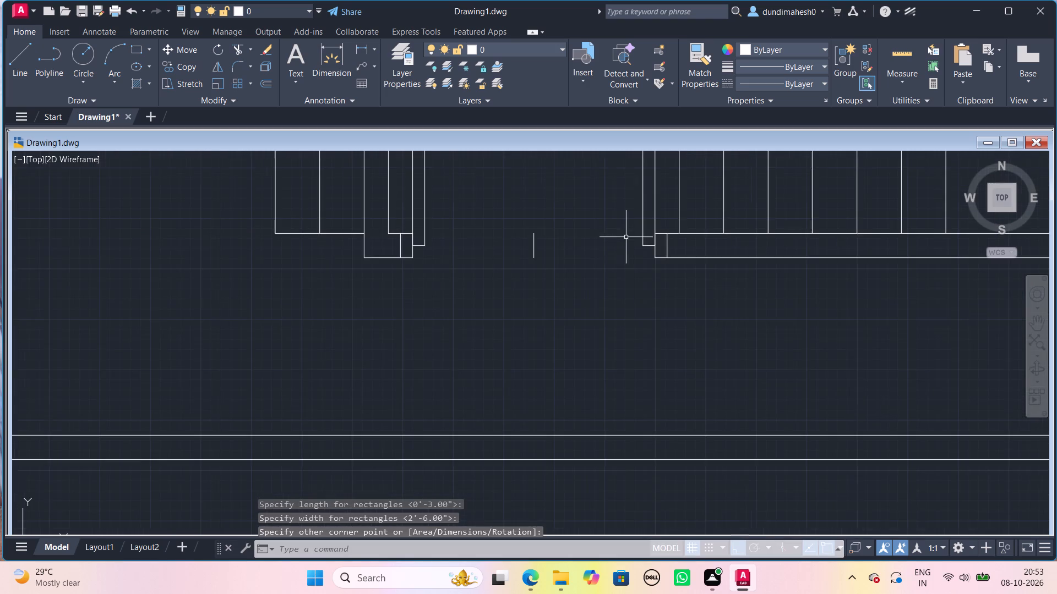
{"action": "middle_click_drag", "start_coordinate": [620, 232], "coordinate": [693, 328]}
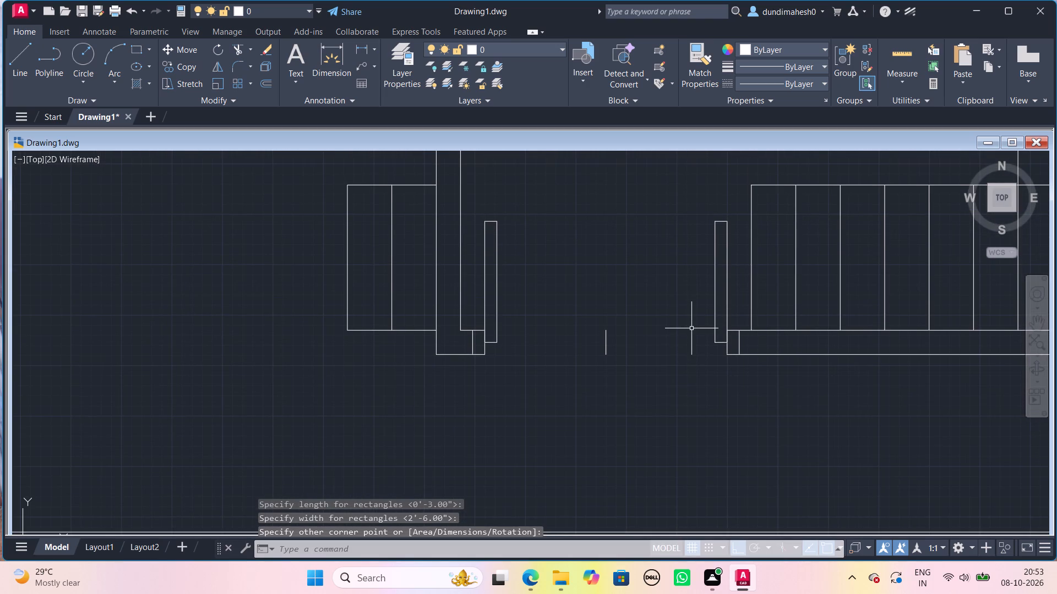
{"action": "type", "text": "arc"}
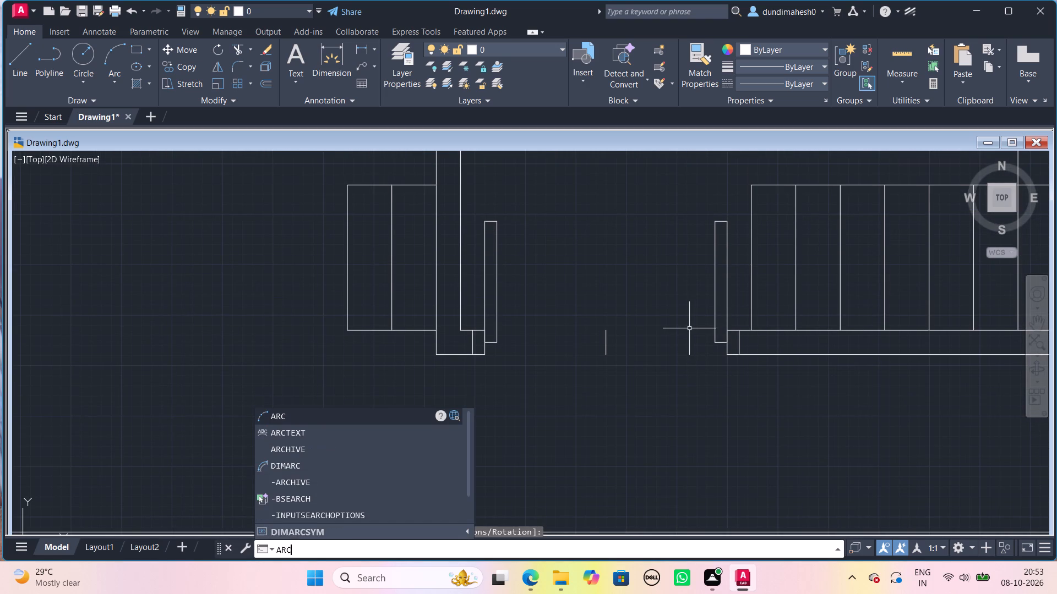
{"action": "key", "text": "Return"}
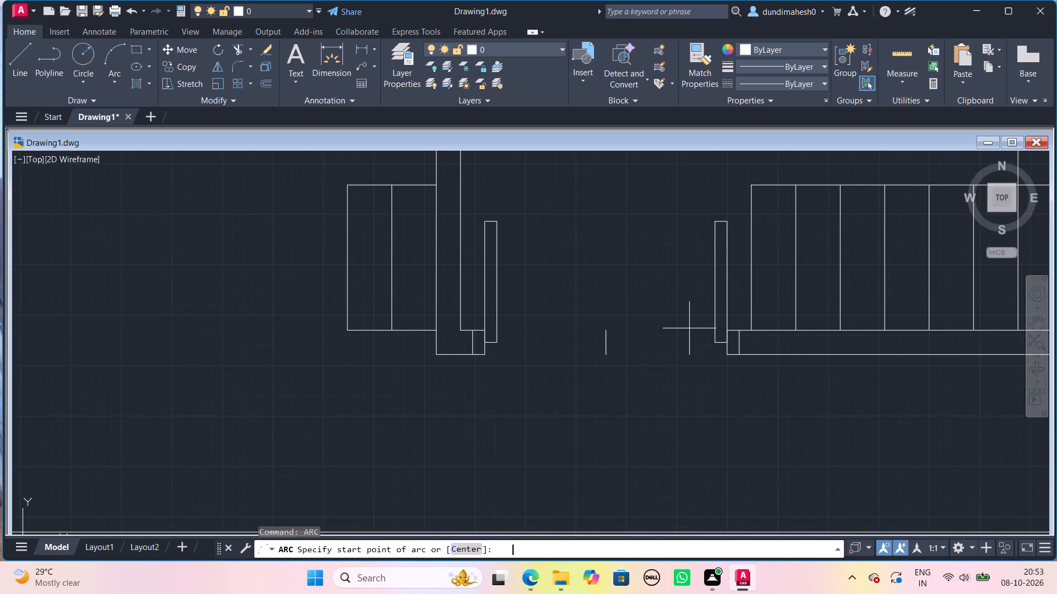
{"action": "scroll", "coordinate": [713, 188], "scroll_direction": "up", "scroll_amount": 1}
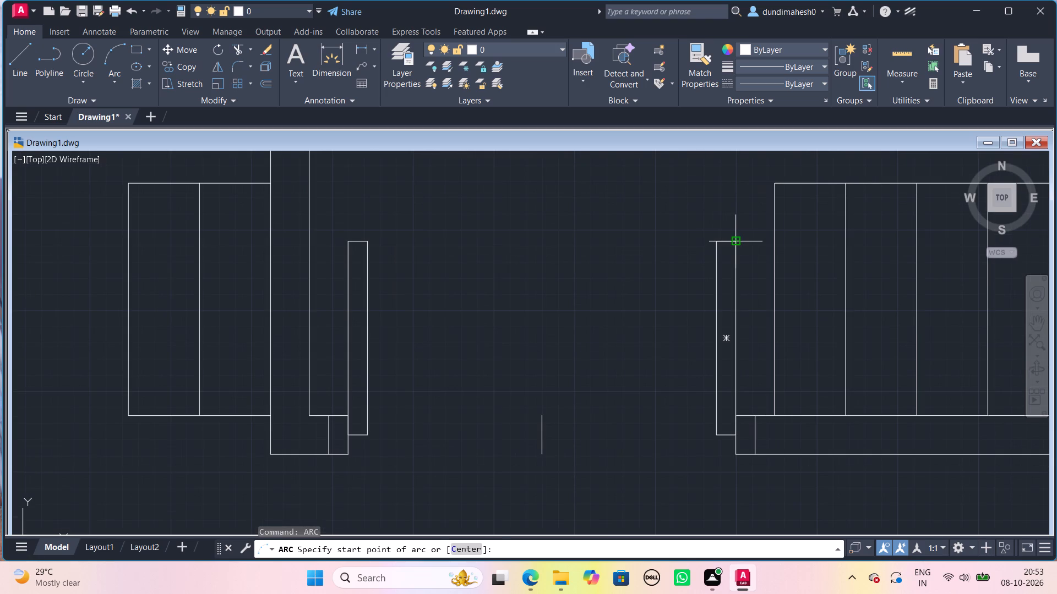
{"action": "left_click", "coordinate": [736, 239]}
{"action": "left_click", "coordinate": [716, 239]}
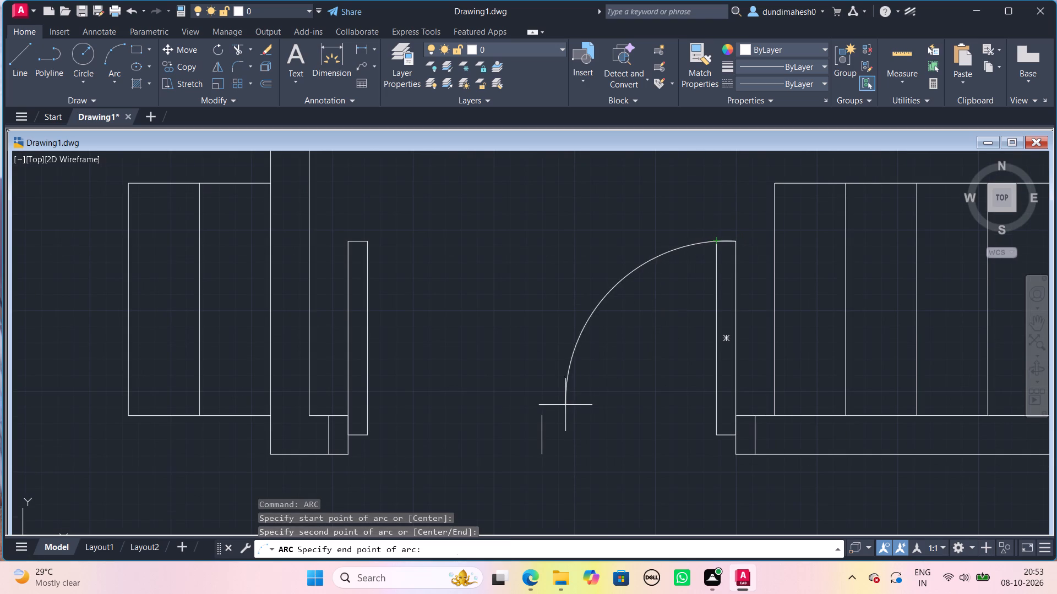
{"action": "left_click", "coordinate": [540, 414]}
Draw a three-point swing arc through the left door leaf's top corners to the top of the opening's centre line.
{"action": "key", "text": "space"}
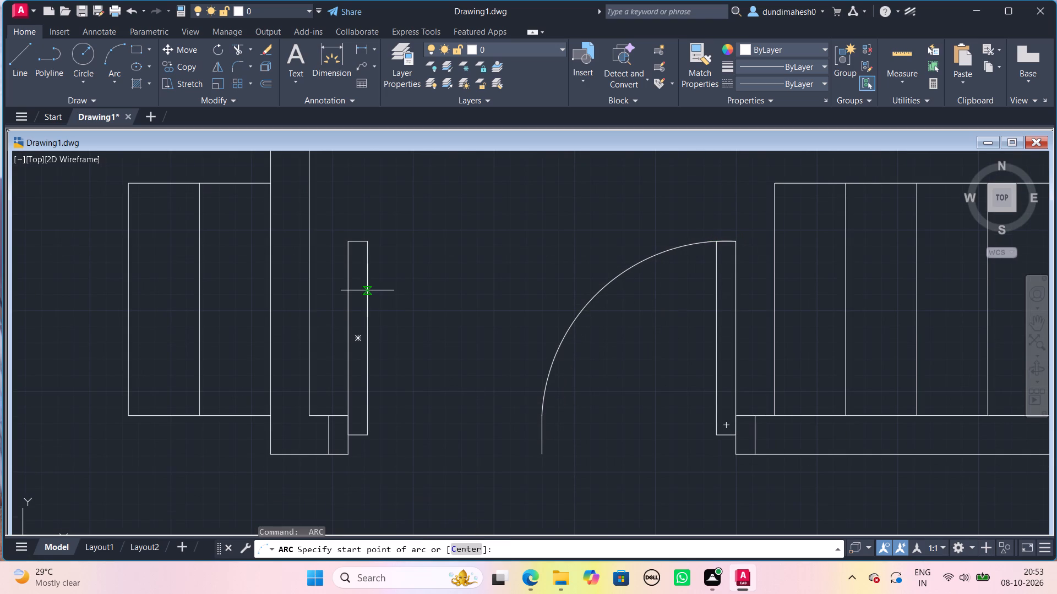
{"action": "left_click", "coordinate": [348, 243]}
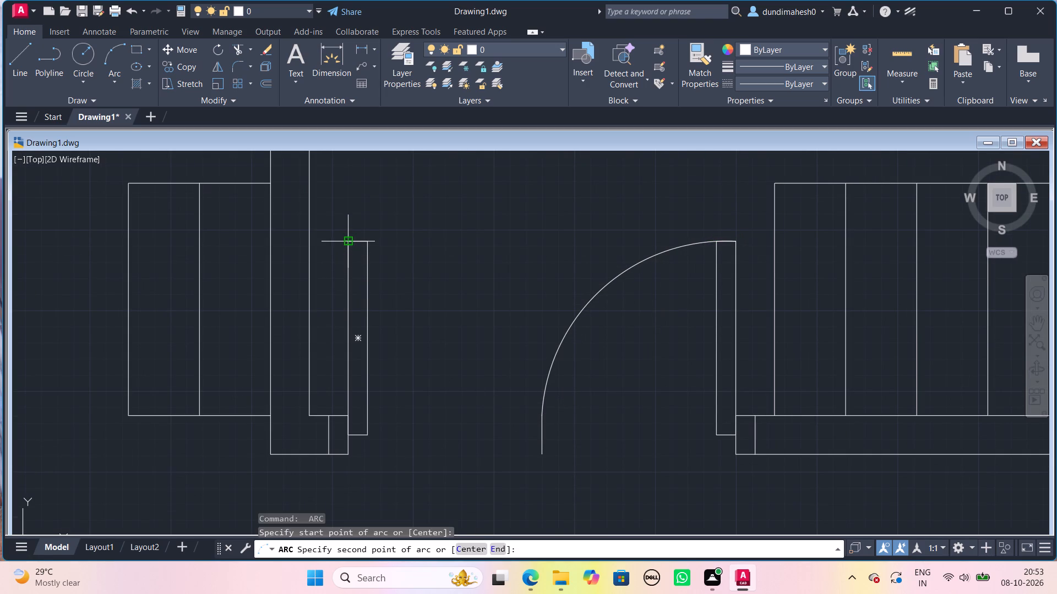
{"action": "left_click", "coordinate": [369, 242]}
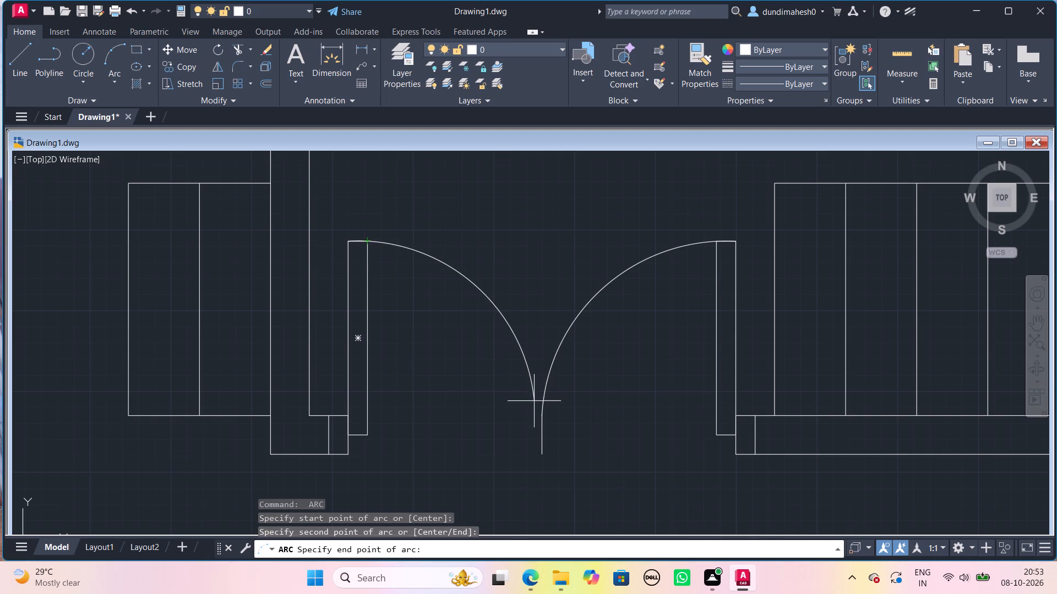
{"action": "left_click", "coordinate": [543, 410]}
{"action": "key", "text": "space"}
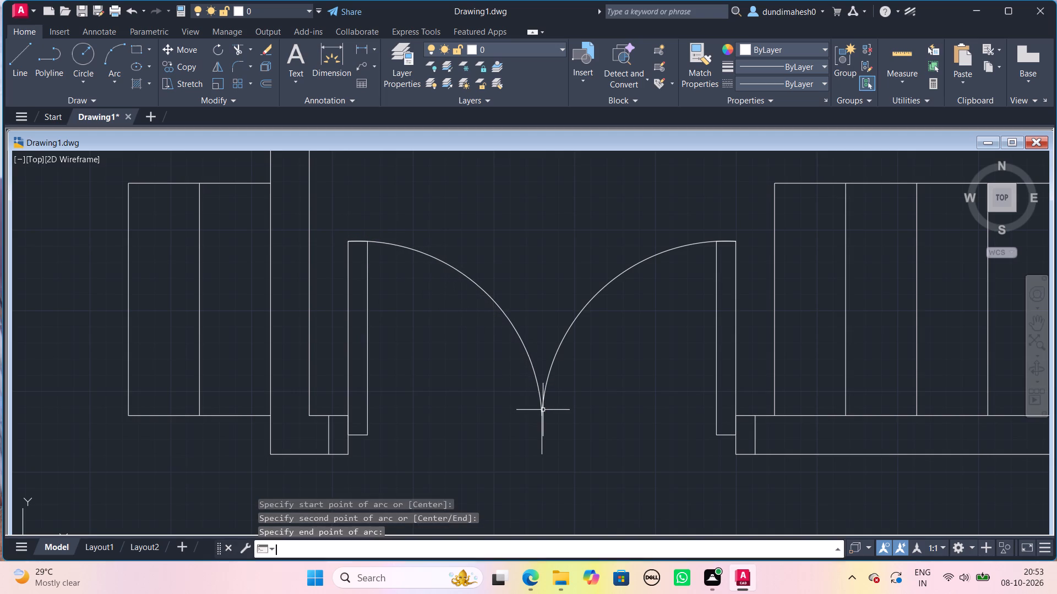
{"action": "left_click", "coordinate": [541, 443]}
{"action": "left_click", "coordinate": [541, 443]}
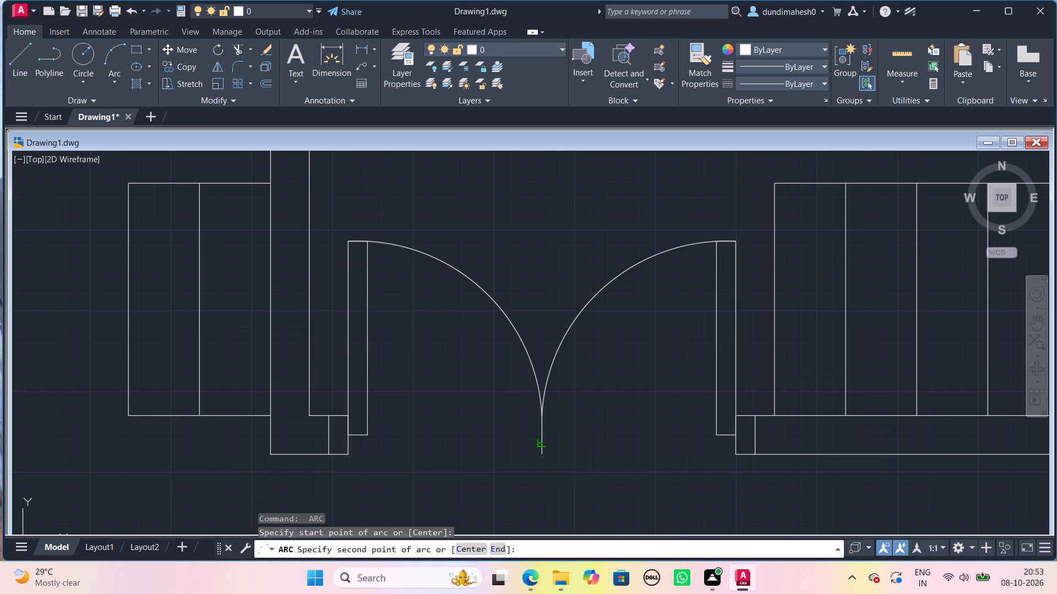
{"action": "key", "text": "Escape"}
Delete the short vertical centre line between the two door swings in the bottom-wall opening.
{"action": "left_click", "coordinate": [544, 443]}
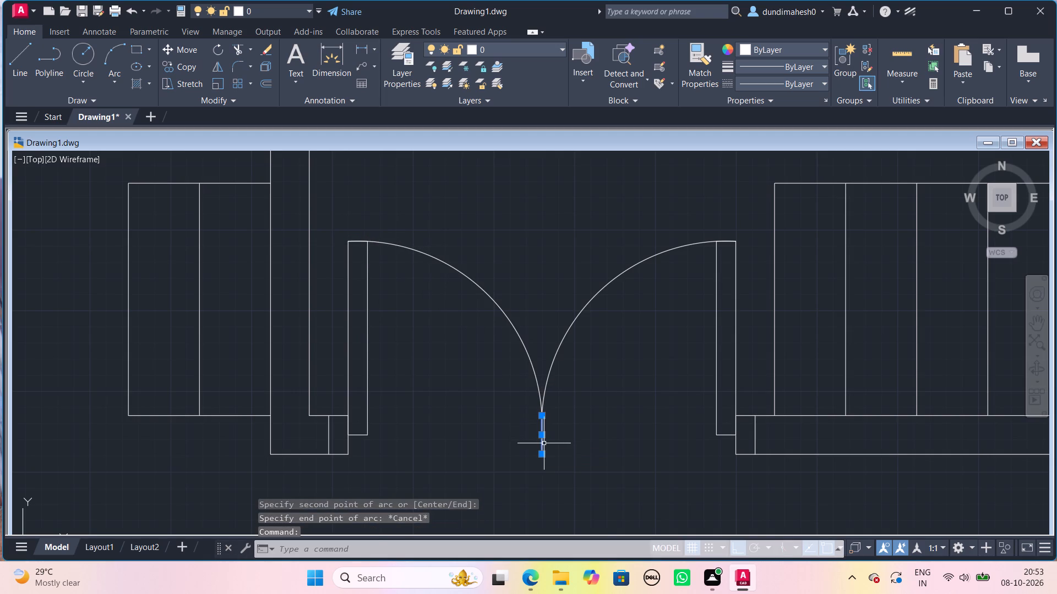
{"action": "key", "text": "Delete"}
Examine the whole floor plan, including the double door, the interior swing doors and the upper rooms.
{"action": "scroll", "coordinate": [544, 443], "scroll_direction": "down", "scroll_amount": 1}
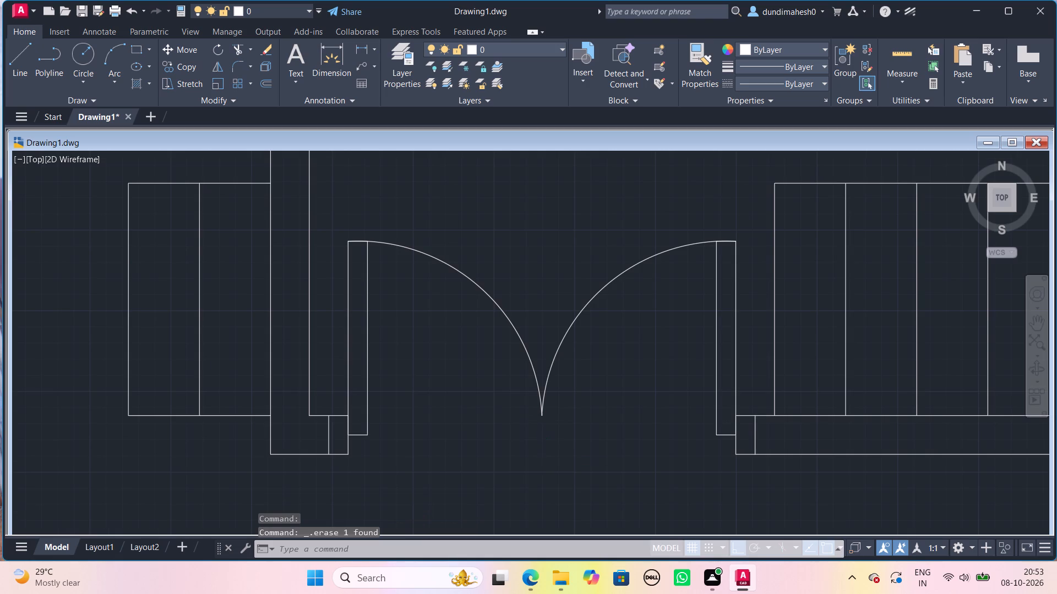
{"action": "scroll", "coordinate": [544, 443], "scroll_direction": "down", "scroll_amount": 1}
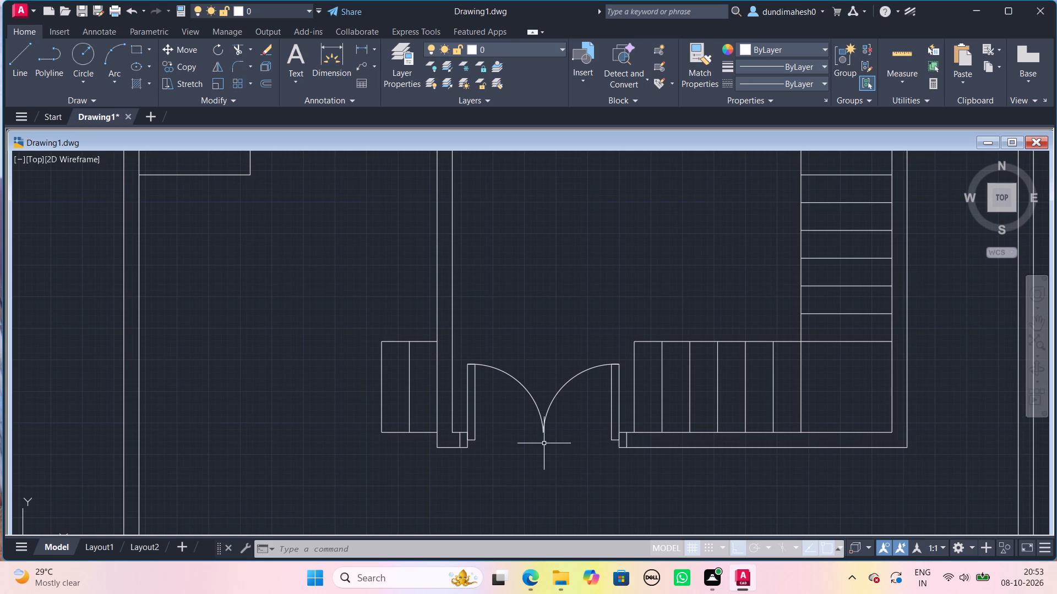
{"action": "scroll", "coordinate": [544, 443], "scroll_direction": "down", "scroll_amount": 2}
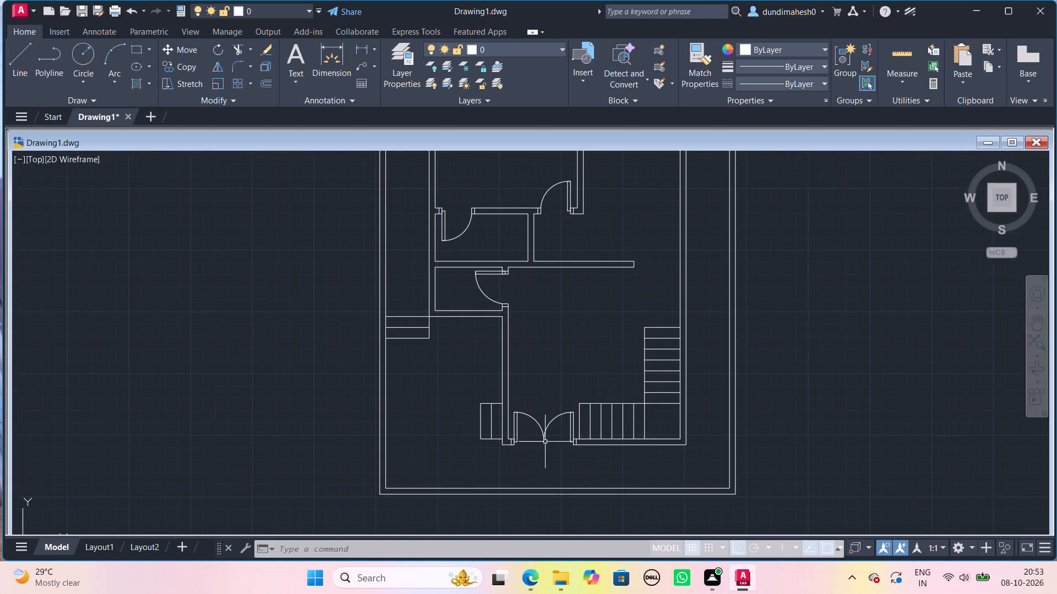
{"action": "middle_click_drag", "start_coordinate": [554, 325], "coordinate": [698, 424]}
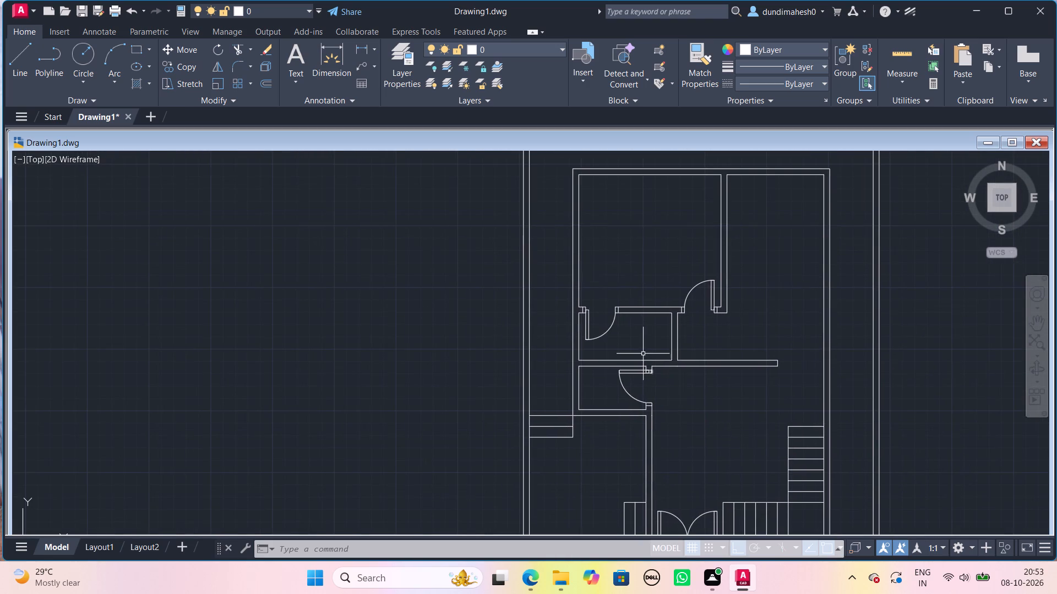
{"action": "scroll", "coordinate": [596, 263], "scroll_direction": "up", "scroll_amount": 2}
{"action": "scroll", "coordinate": [609, 266], "scroll_direction": "down", "scroll_amount": 2}
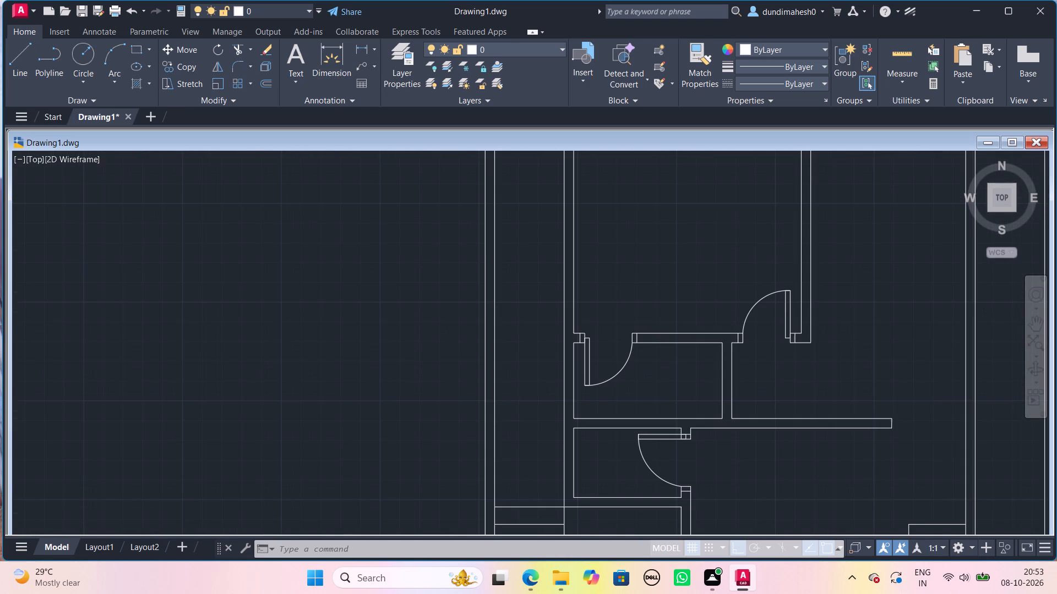
{"action": "scroll", "coordinate": [609, 266], "scroll_direction": "up", "scroll_amount": 1}
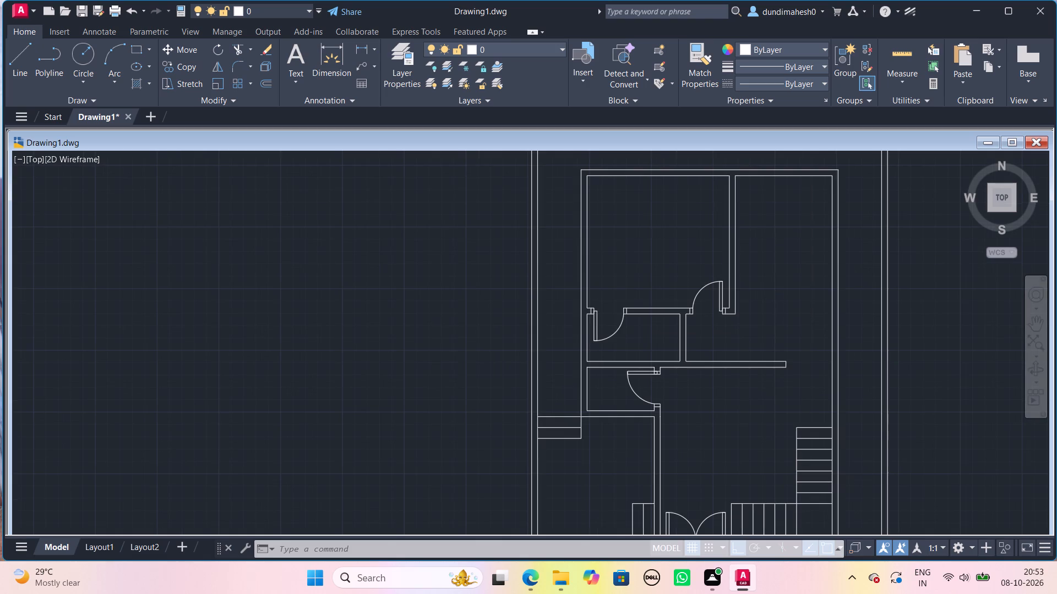
{"action": "middle_click_drag", "start_coordinate": [609, 266], "coordinate": [620, 316]}
{"action": "scroll", "coordinate": [620, 316], "scroll_direction": "up", "scroll_amount": 1}
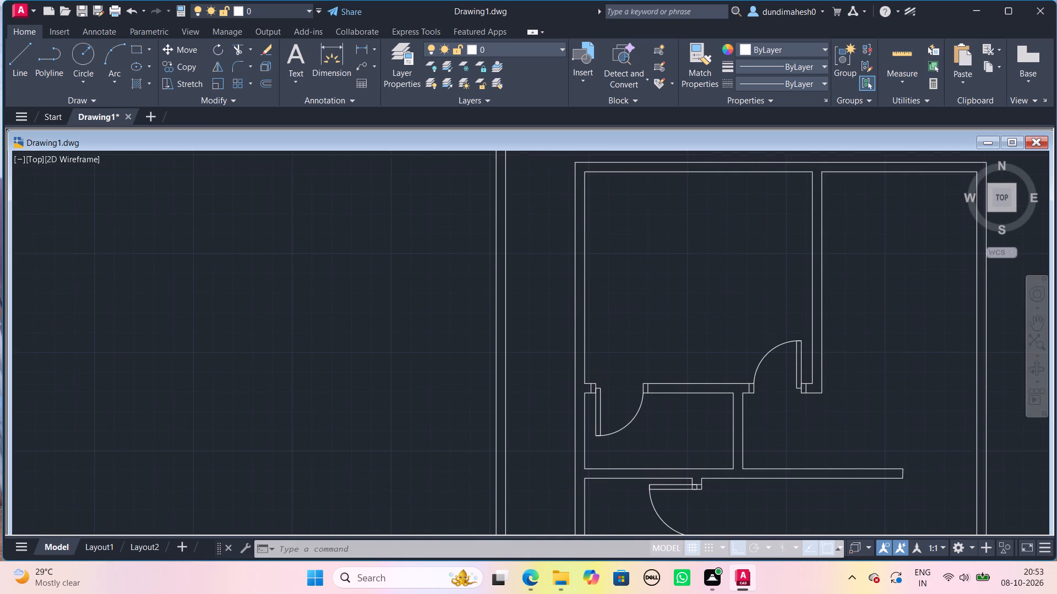
{"action": "scroll", "coordinate": [620, 316], "scroll_direction": "down", "scroll_amount": 1}
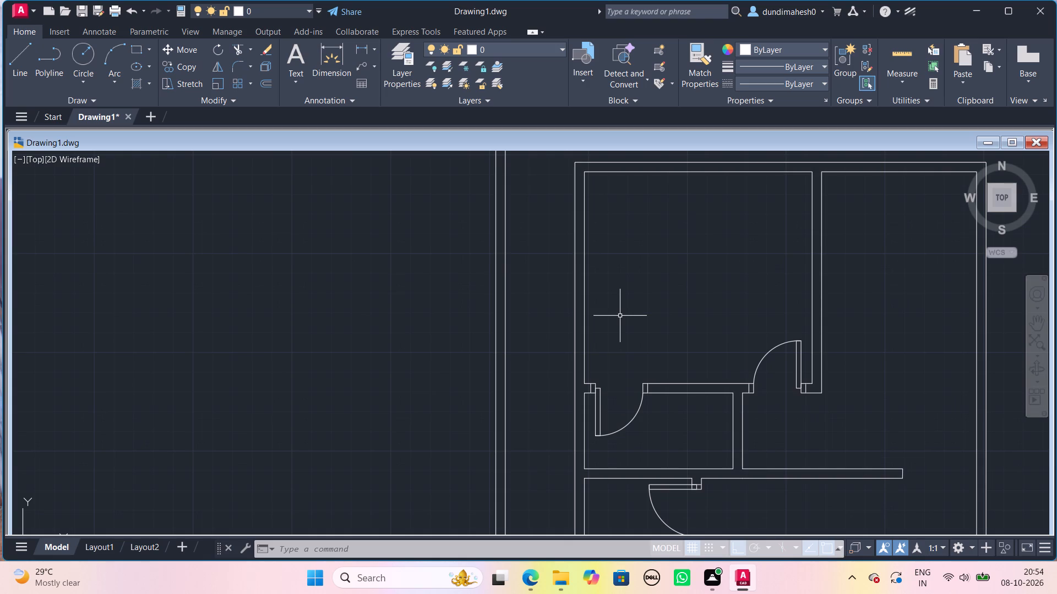
Open DesignCenter's Home - Space Planner blocks and insert the Bed - Queen block in the empty area left of the plan.
{"action": "key", "text": "ctrl+2"}
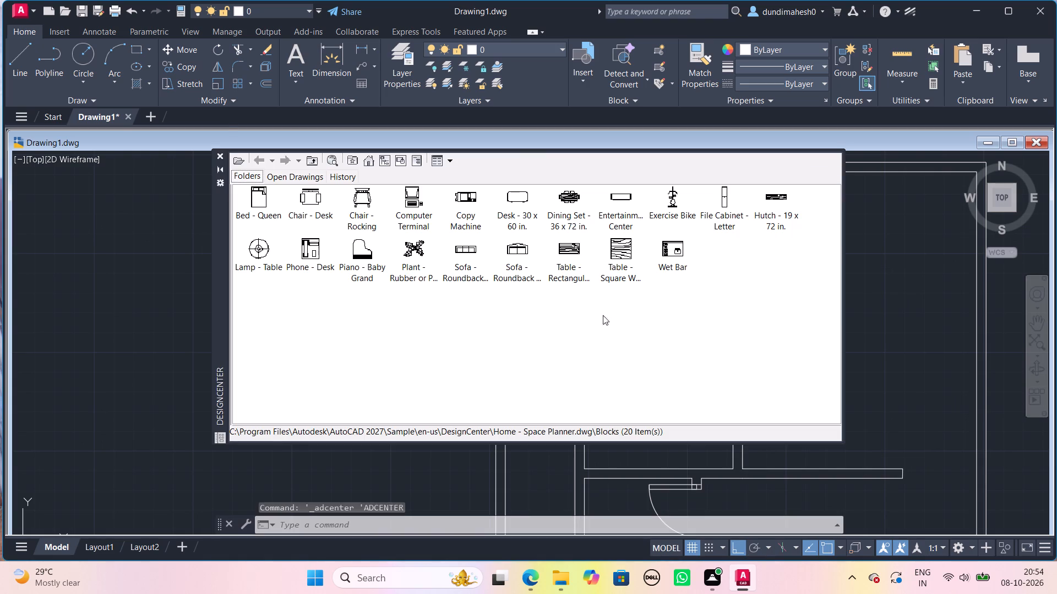
{"action": "left_click_drag", "start_coordinate": [266, 205], "coordinate": [56, 215]}
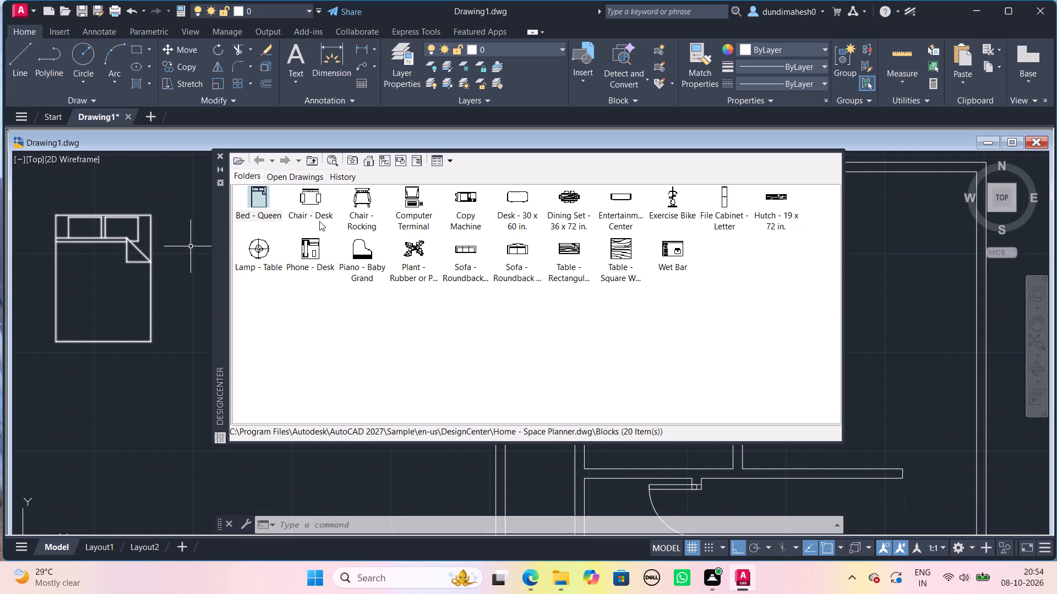
Insert two Chair - Rocking blocks below the bed, moving the second one close beside the first.
{"action": "left_click_drag", "start_coordinate": [359, 202], "coordinate": [122, 430]}
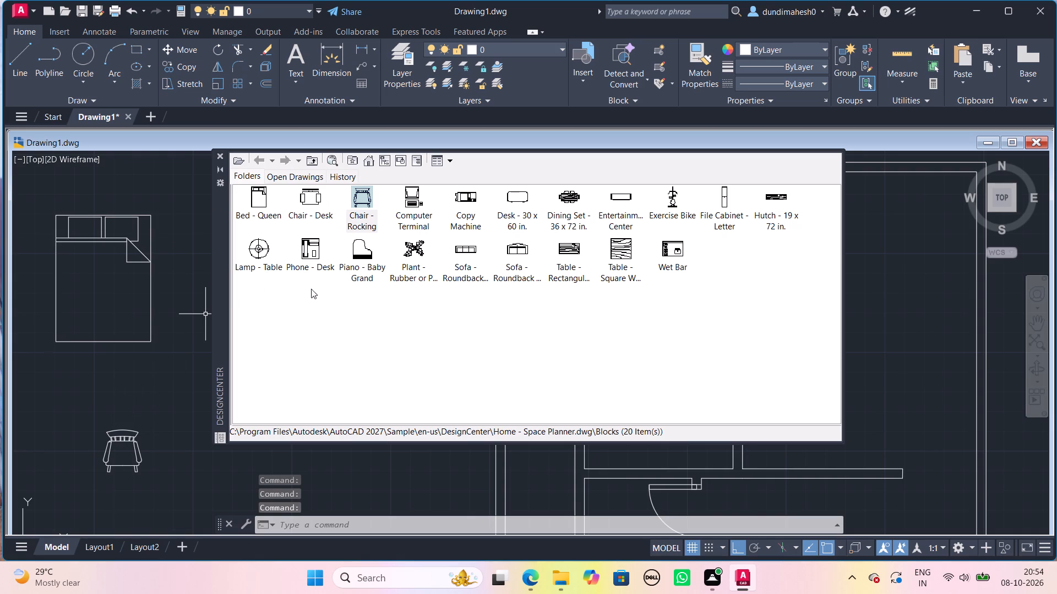
{"action": "left_click_drag", "start_coordinate": [368, 190], "coordinate": [184, 412]}
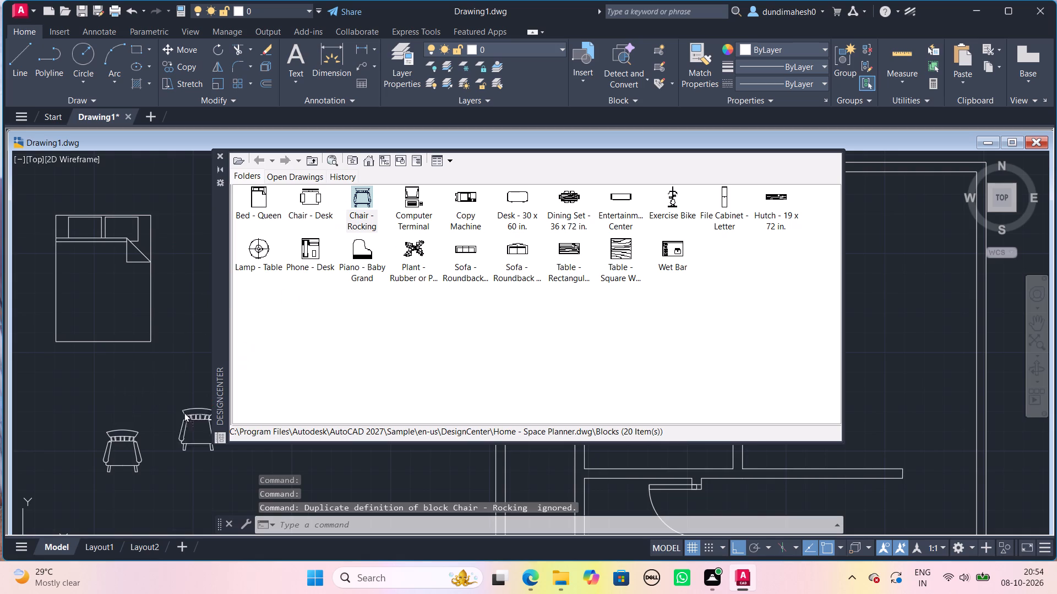
{"action": "left_click_drag", "start_coordinate": [184, 412], "coordinate": [143, 413]}
{"action": "left_click_drag", "start_coordinate": [143, 413], "coordinate": [88, 404]}
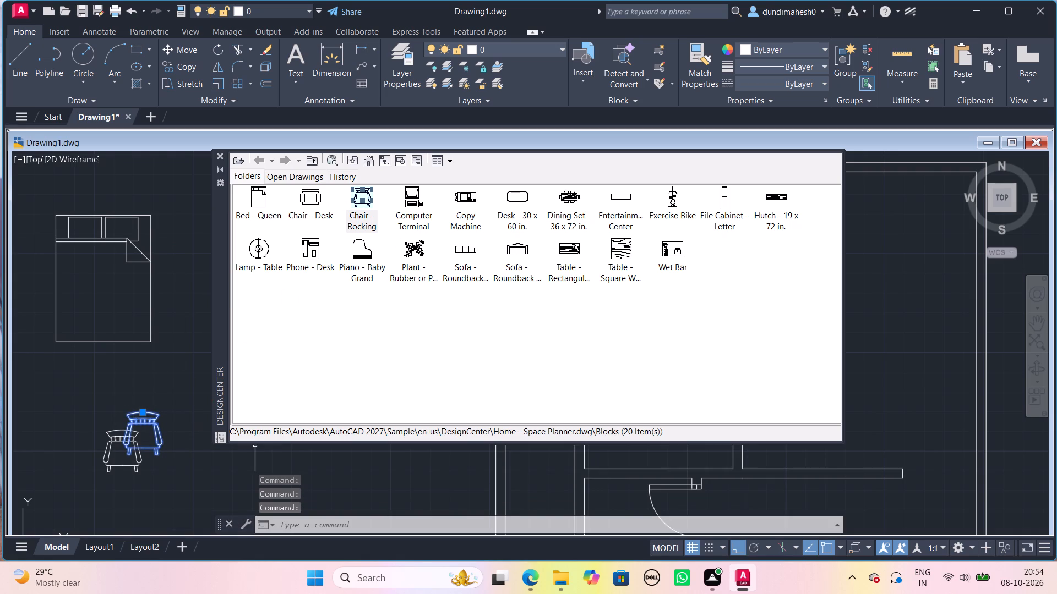
{"action": "key", "text": "Escape"}
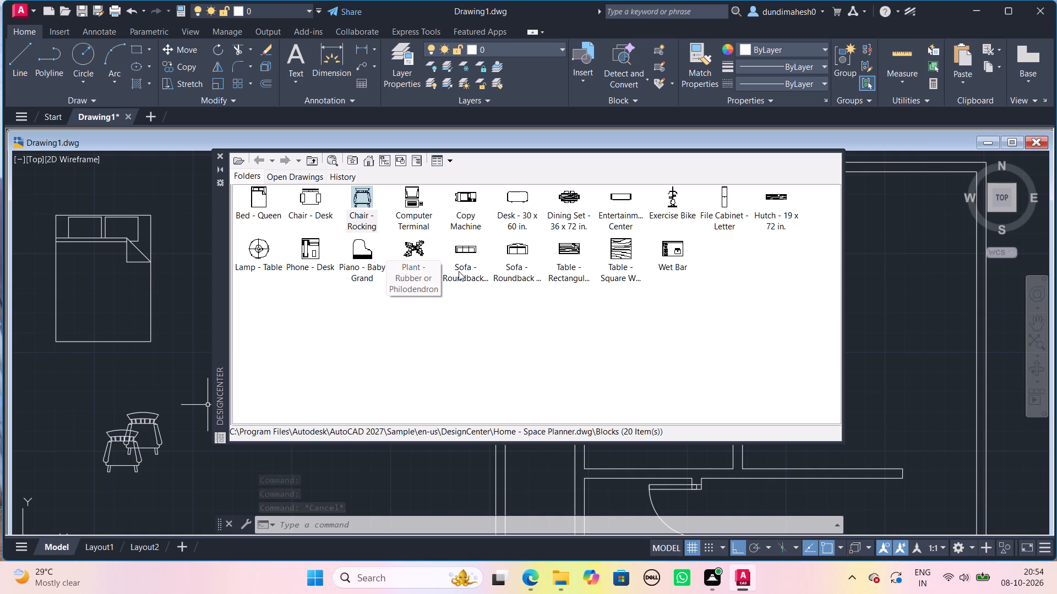
Insert the two-seat Sofa - Roundback block between the bed and rocking chairs, and the three-seat one below the chairs.
{"action": "left_click_drag", "start_coordinate": [516, 248], "coordinate": [334, 260]}
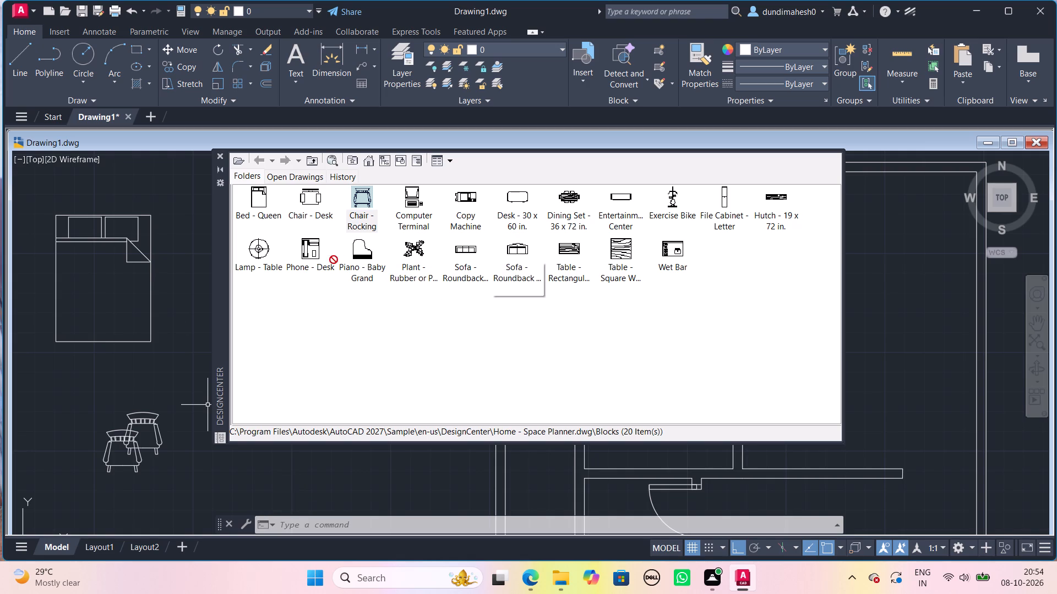
{"action": "left_click_drag", "start_coordinate": [334, 260], "coordinate": [81, 361]}
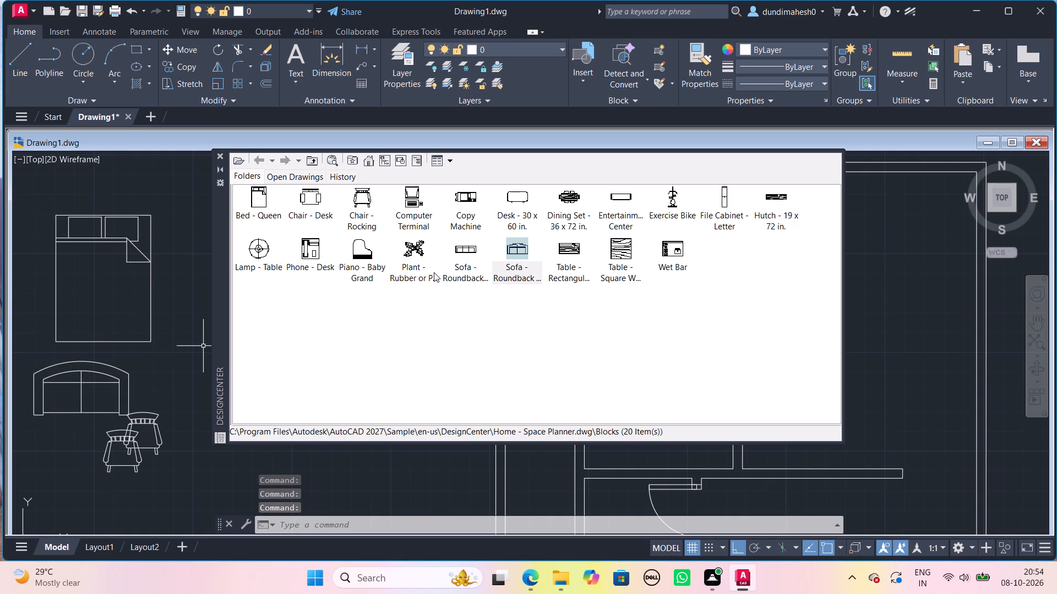
{"action": "left_click_drag", "start_coordinate": [469, 255], "coordinate": [107, 479]}
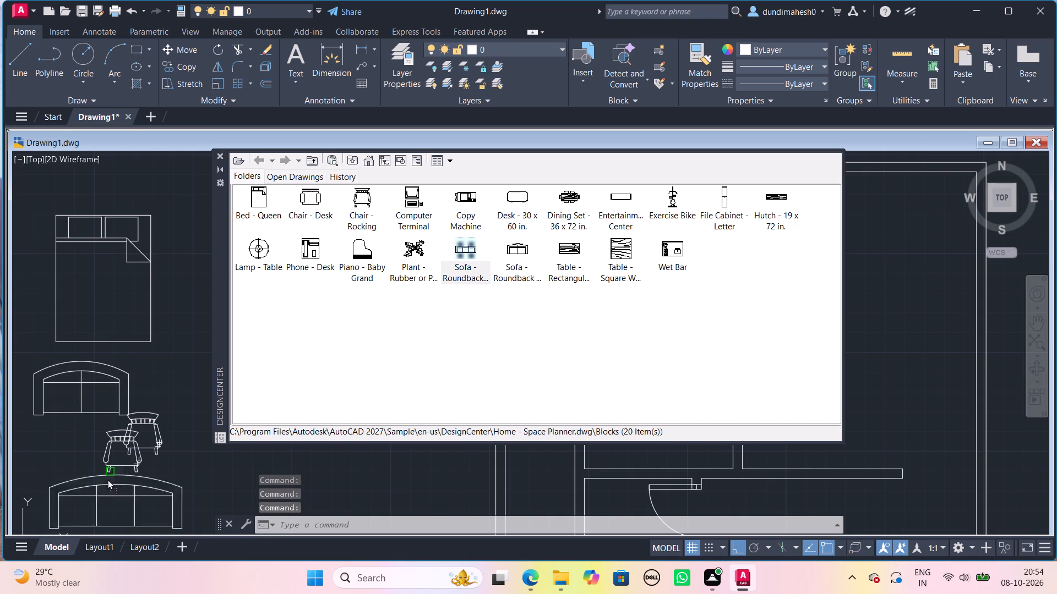
{"action": "left_click_drag", "start_coordinate": [107, 479], "coordinate": [75, 465]}
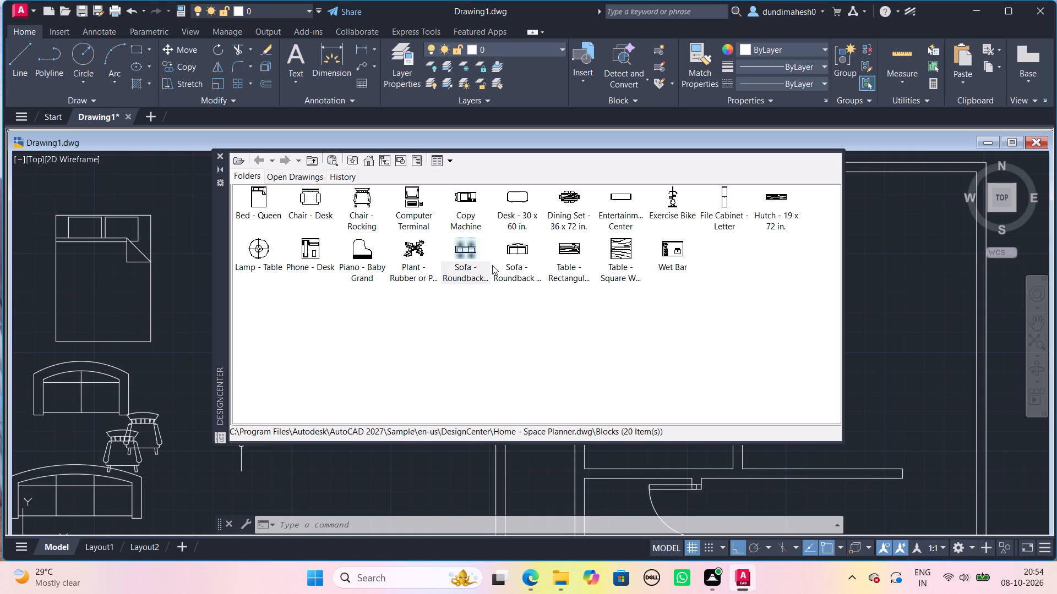
Insert the Dining Set - 36 x 72 in. block in the plan's upper-right room and close DesignCenter.
{"action": "left_click_drag", "start_coordinate": [575, 197], "coordinate": [607, 197]}
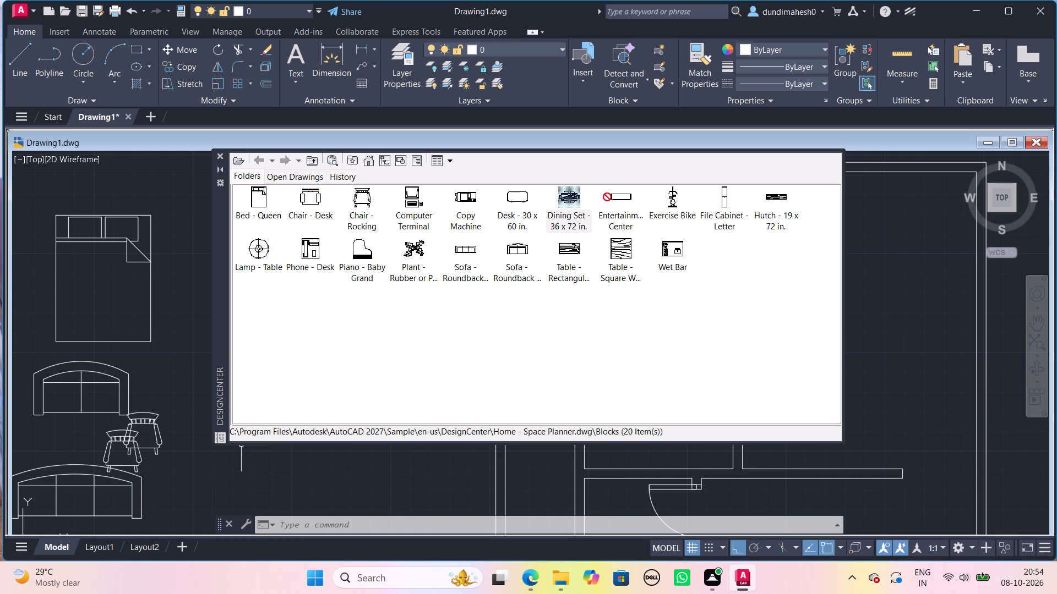
{"action": "left_click_drag", "start_coordinate": [607, 197], "coordinate": [890, 252]}
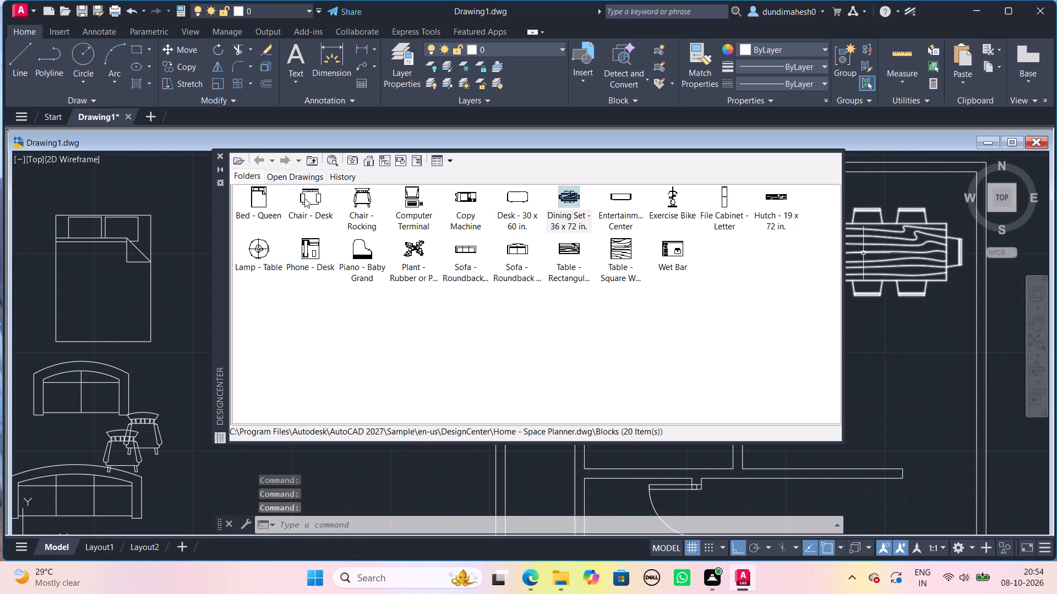
{"action": "left_click", "coordinate": [220, 152]}
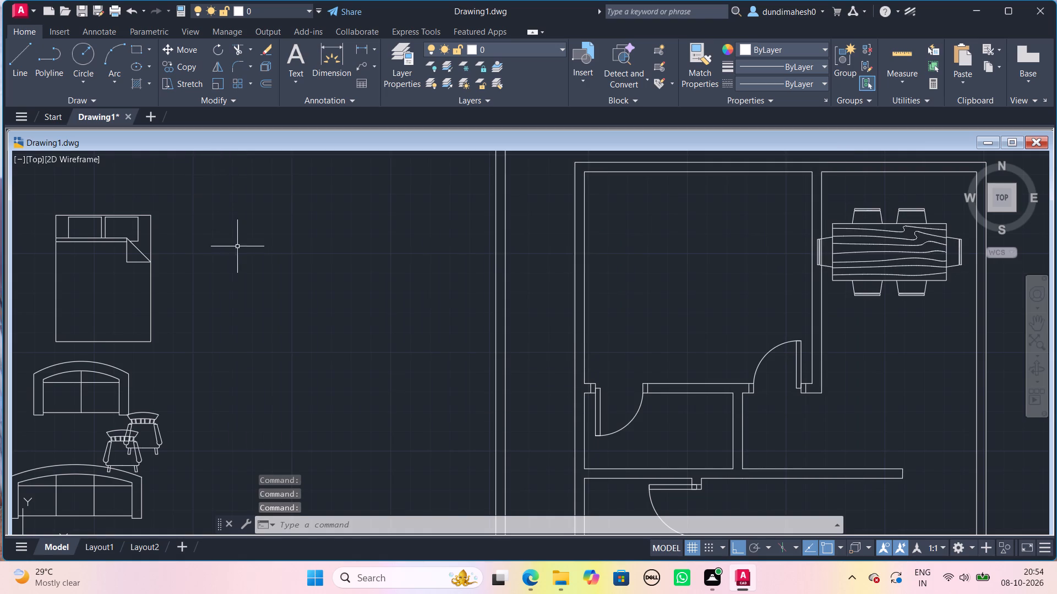
Copy the queen bed from beside the plan into the upper-left room, with Ortho off for free placement.
{"action": "scroll", "coordinate": [278, 277], "scroll_direction": "down", "scroll_amount": 2}
{"action": "scroll", "coordinate": [368, 338], "scroll_direction": "up", "scroll_amount": 1}
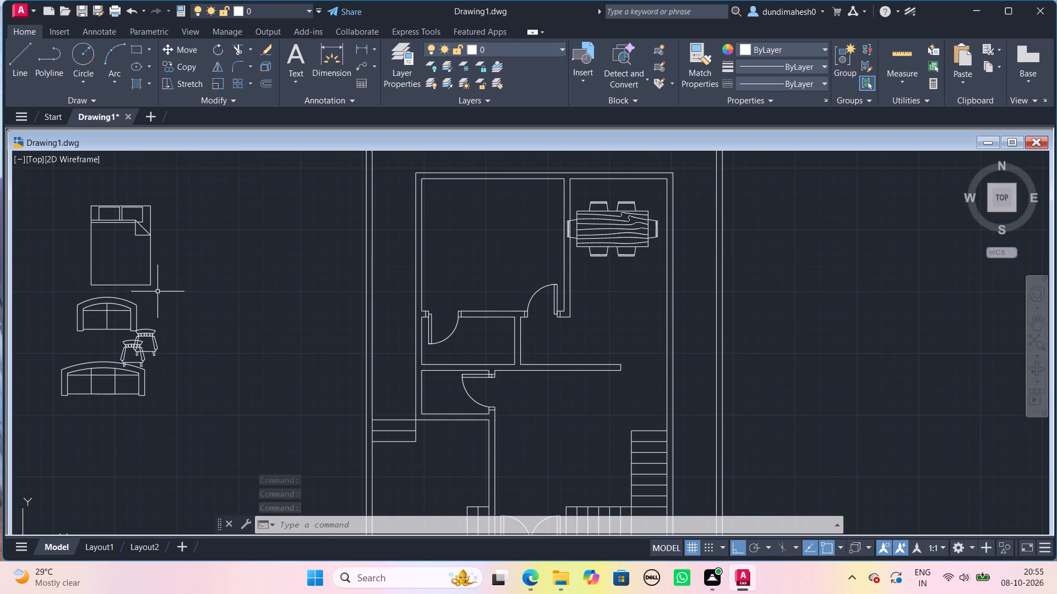
{"action": "left_click", "coordinate": [150, 288]}
{"action": "left_click", "coordinate": [86, 224]}
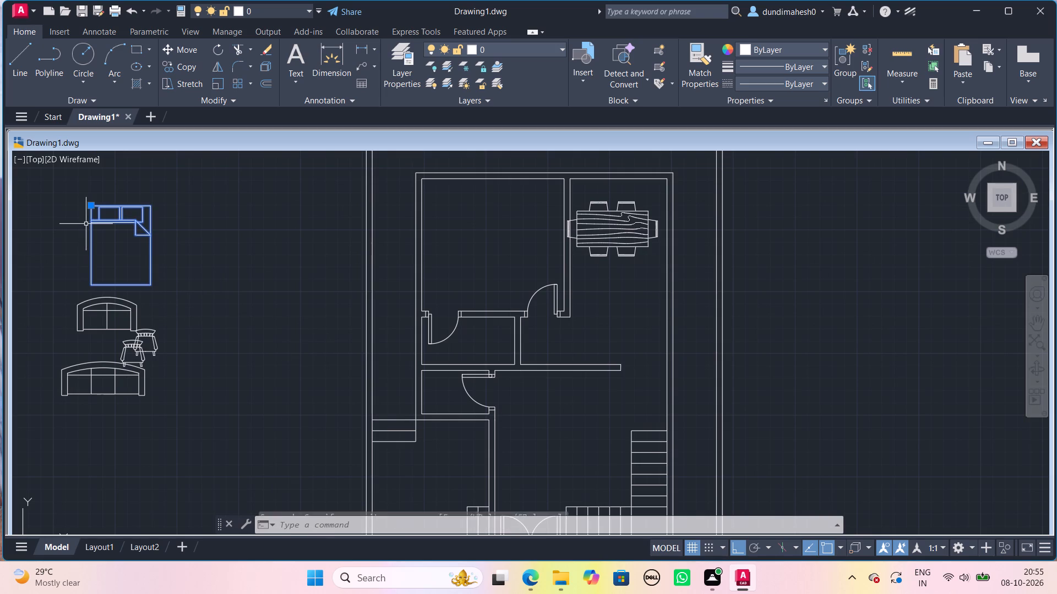
{"action": "type", "text": "co"}
{"action": "key", "text": "Return"}
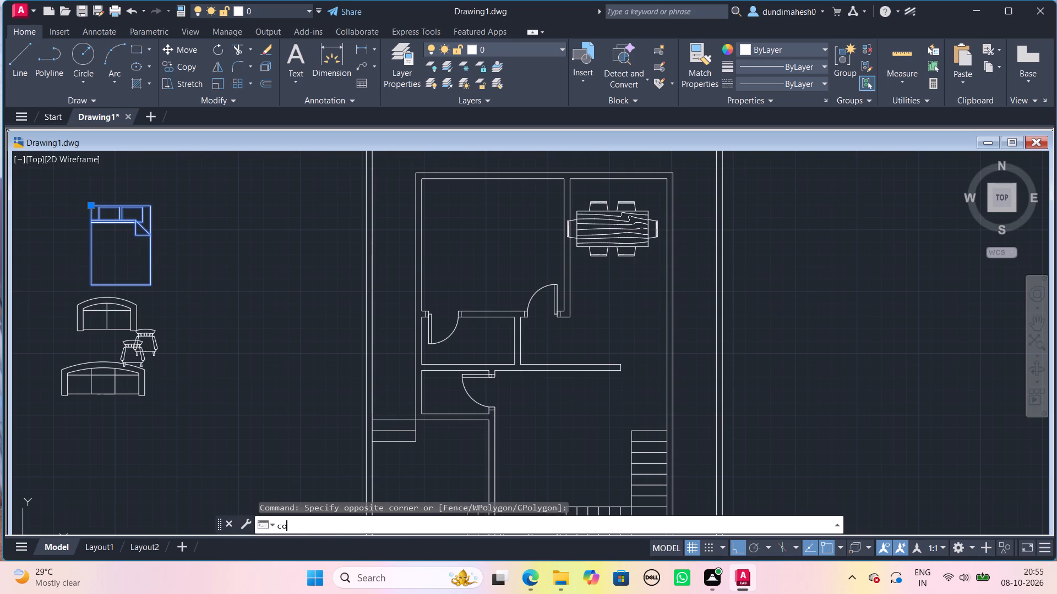
{"action": "left_click", "coordinate": [95, 285]}
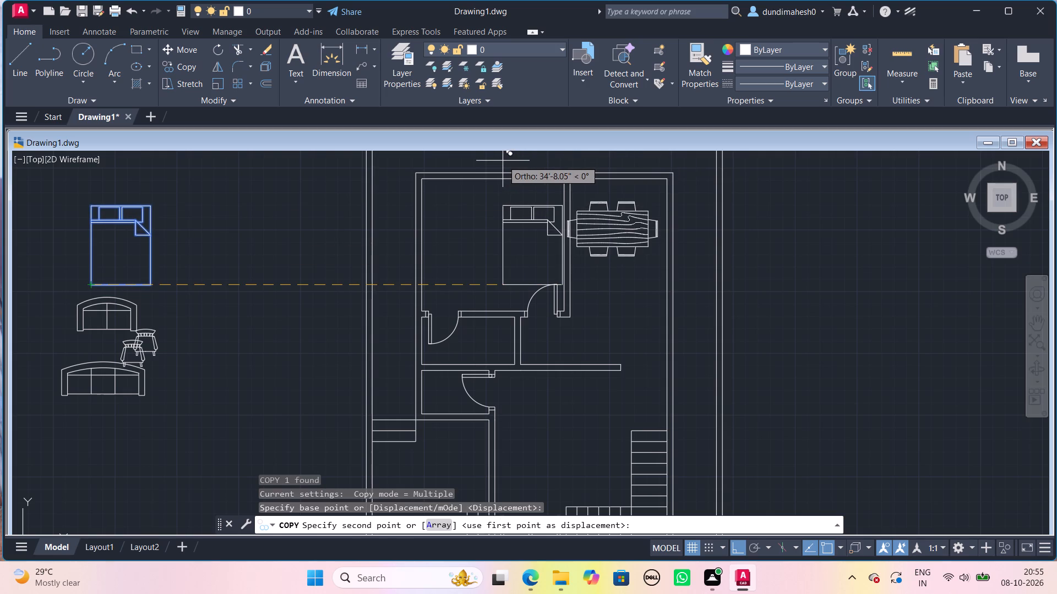
{"action": "key", "text": "F8"}
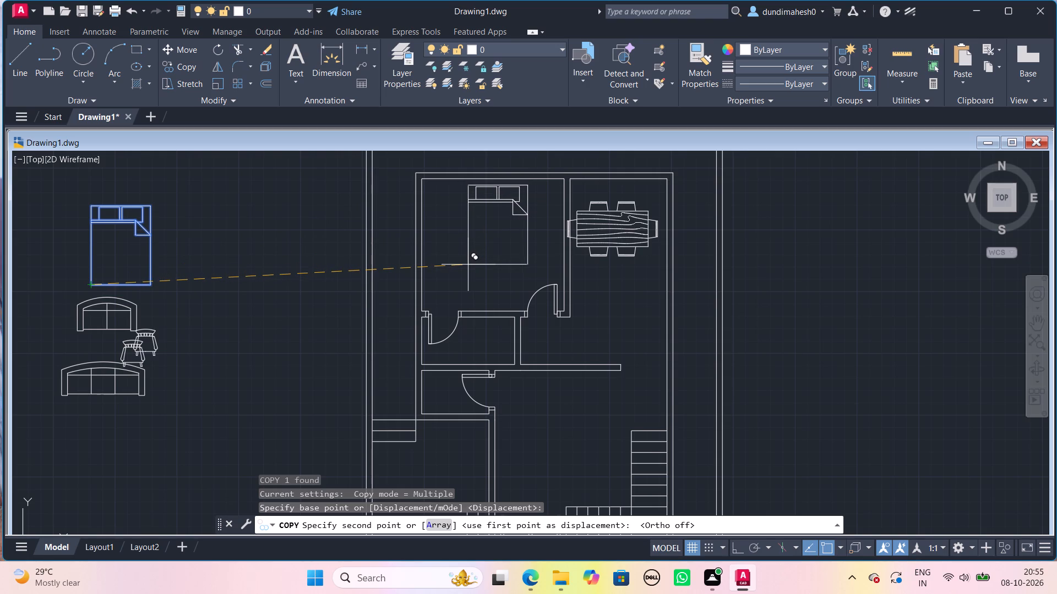
{"action": "left_click", "coordinate": [467, 265]}
{"action": "scroll", "coordinate": [467, 265], "scroll_direction": "up", "scroll_amount": 1}
{"action": "key", "text": "Escape"}
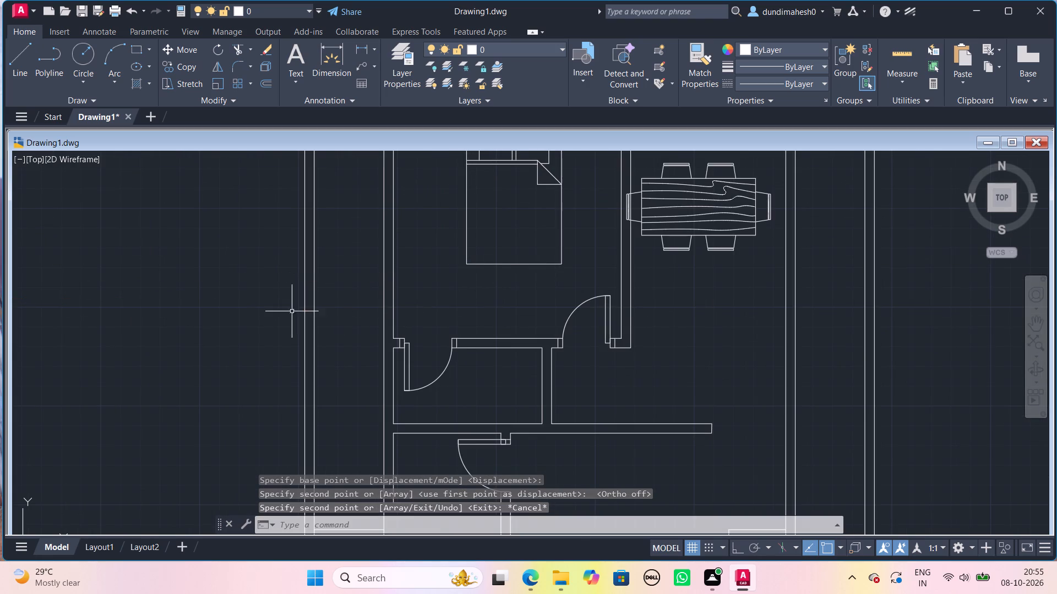
Move the lower rocking chair into the open hall area above the double door.
{"action": "scroll", "coordinate": [285, 311], "scroll_direction": "down", "scroll_amount": 2}
{"action": "scroll", "coordinate": [113, 417], "scroll_direction": "up", "scroll_amount": 1}
{"action": "middle_click", "coordinate": [143, 409]}
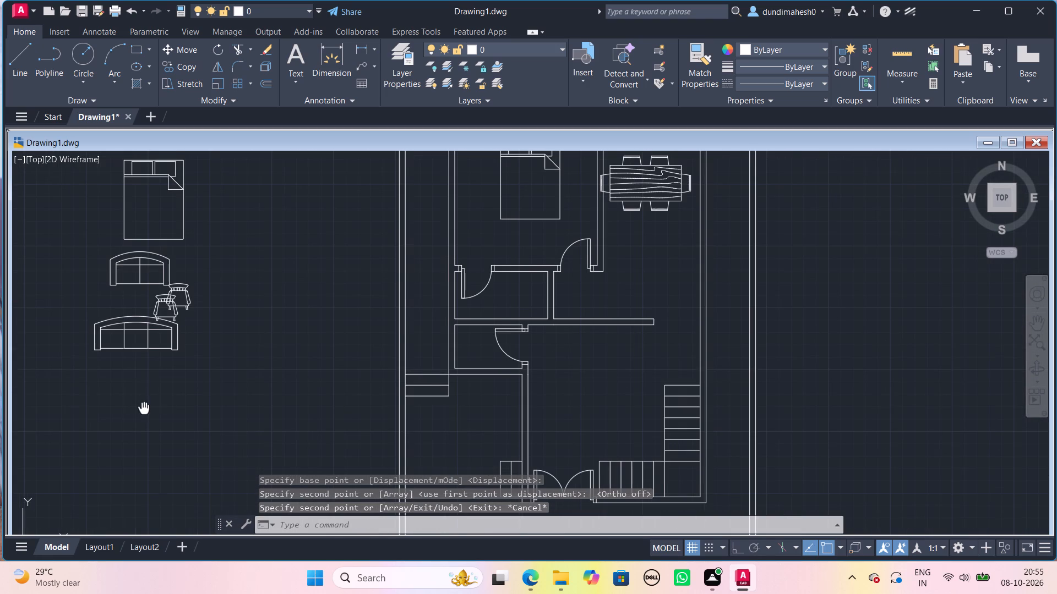
{"action": "left_click", "coordinate": [163, 313]}
{"action": "left_click", "coordinate": [163, 299]}
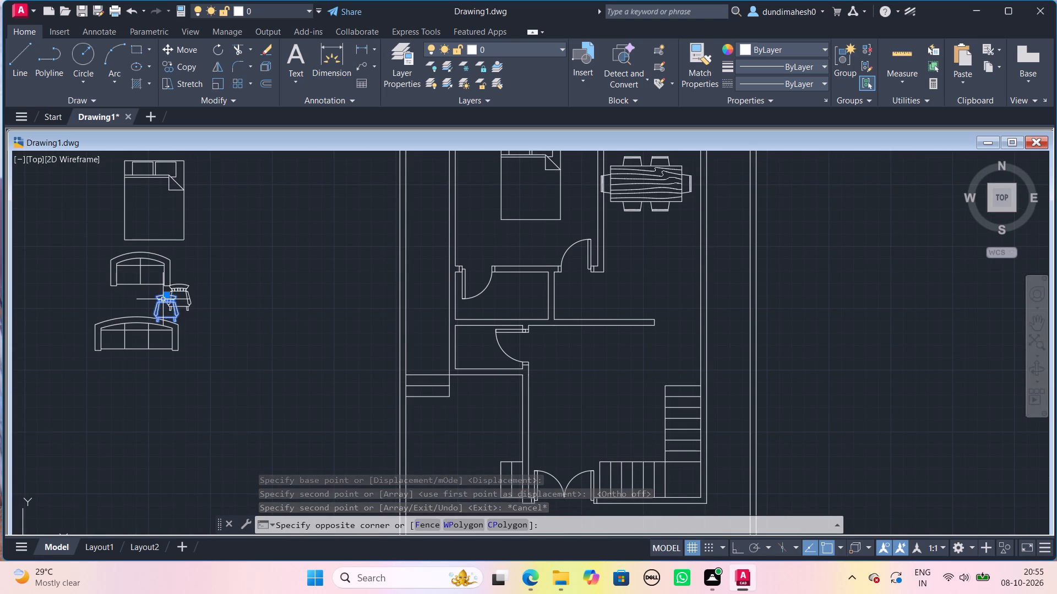
{"action": "key", "text": "m"}
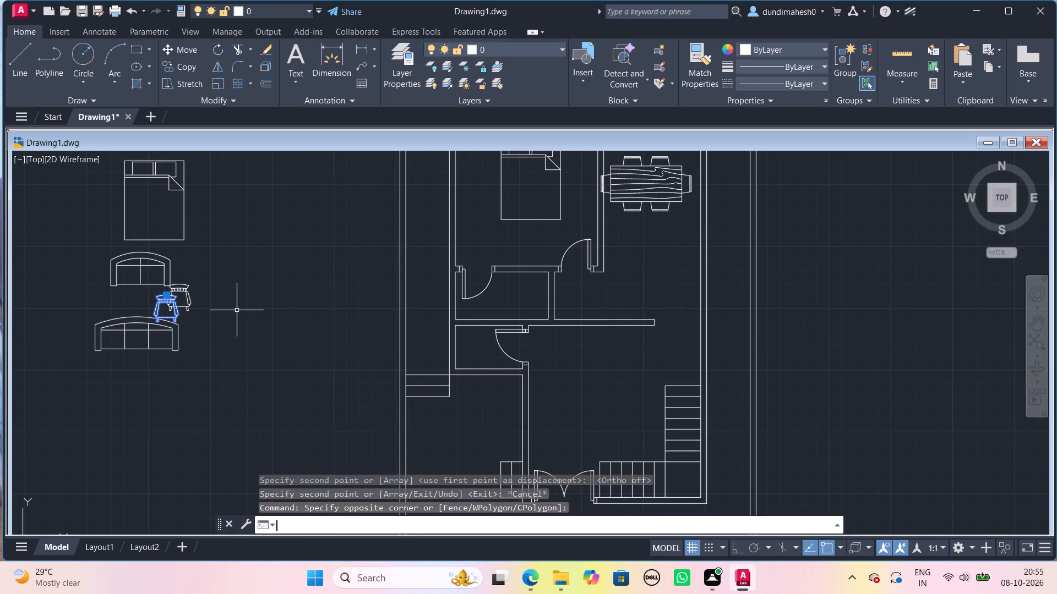
{"action": "key", "text": "Return"}
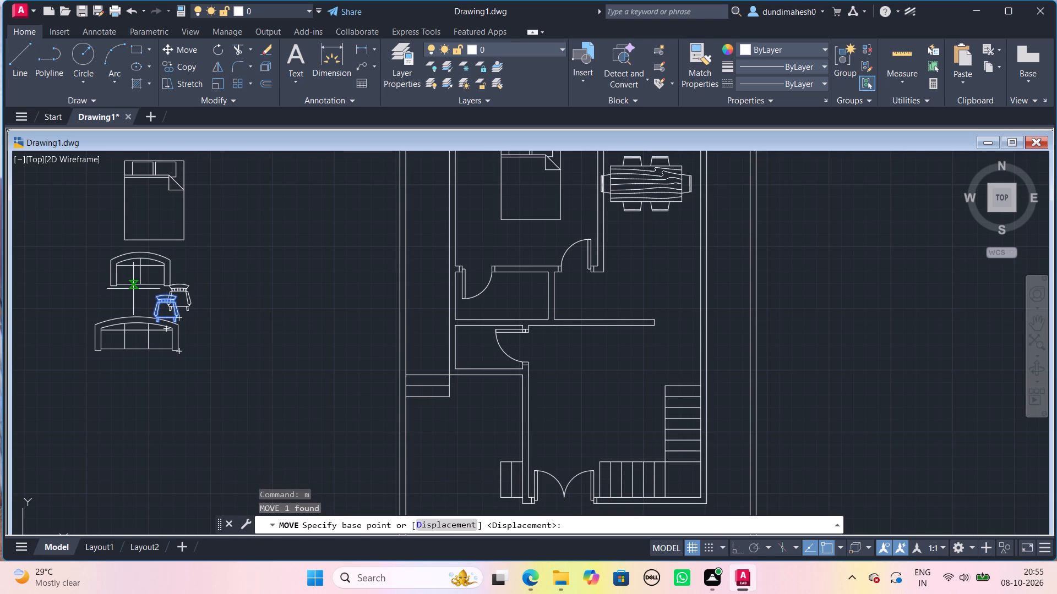
{"action": "left_click", "coordinate": [160, 300]}
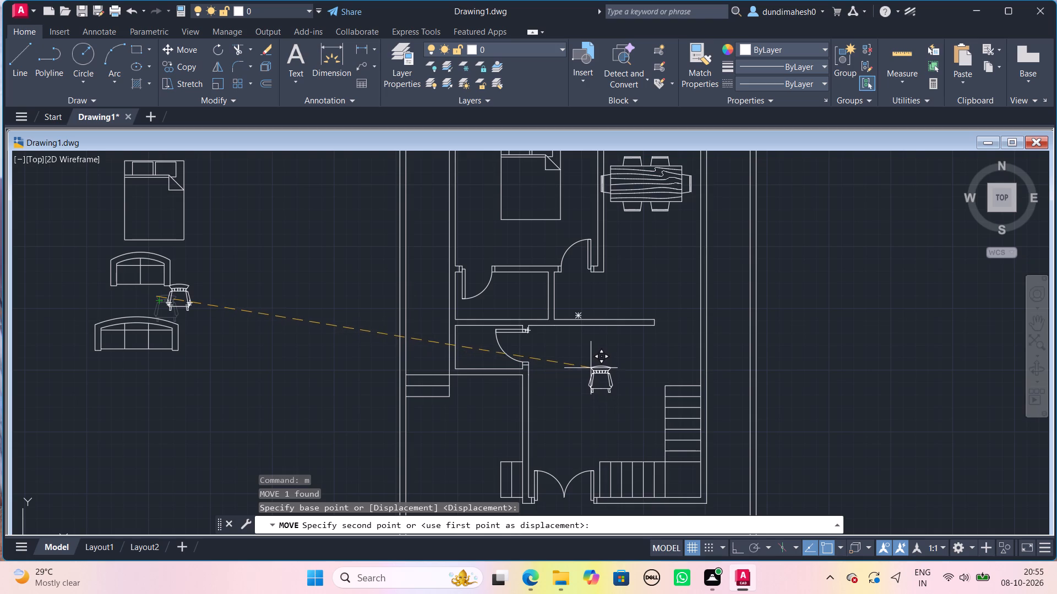
{"action": "left_click", "coordinate": [591, 362]}
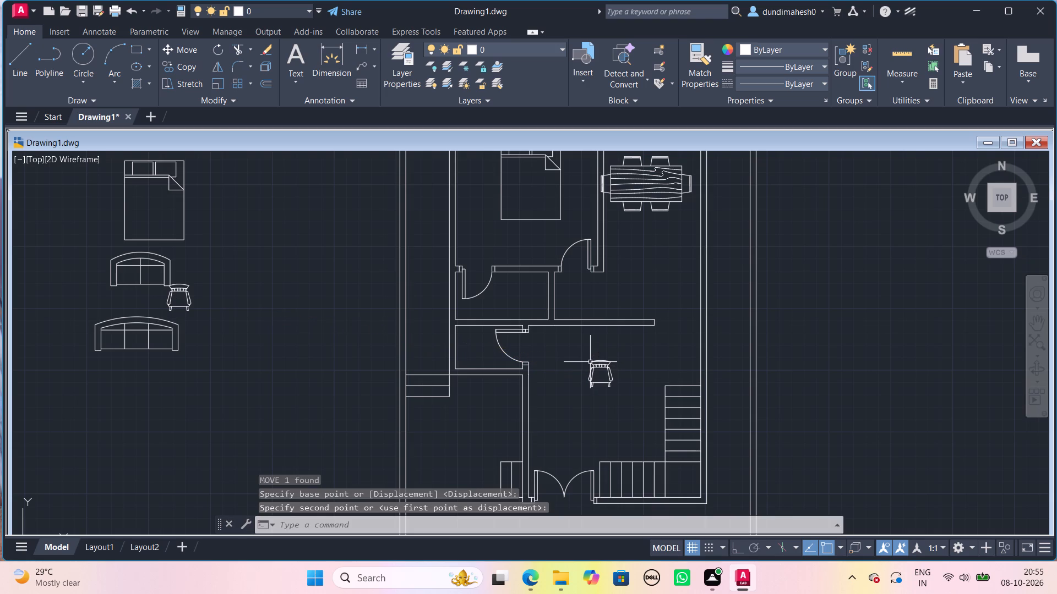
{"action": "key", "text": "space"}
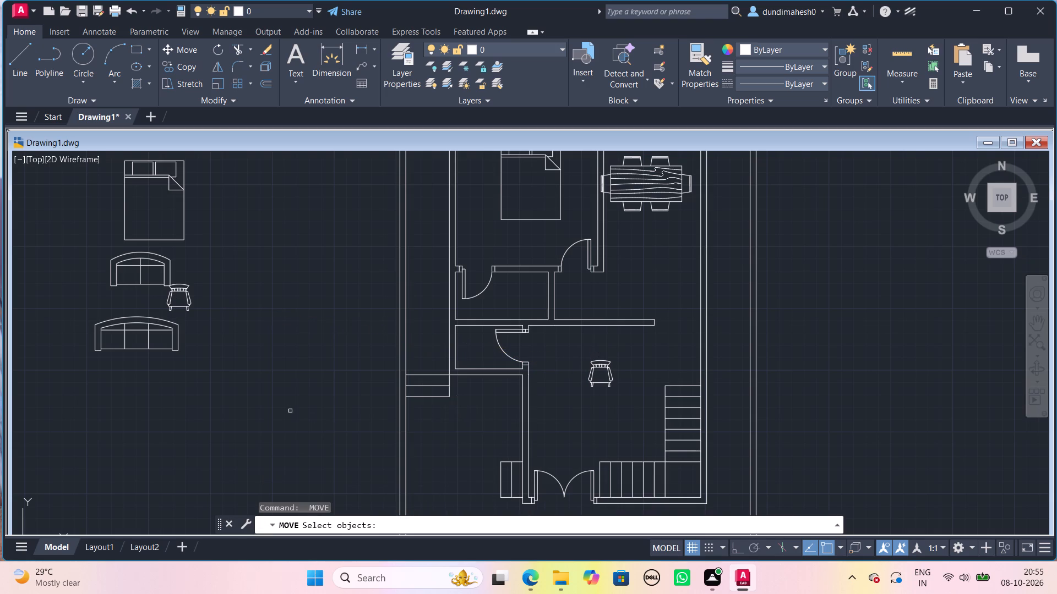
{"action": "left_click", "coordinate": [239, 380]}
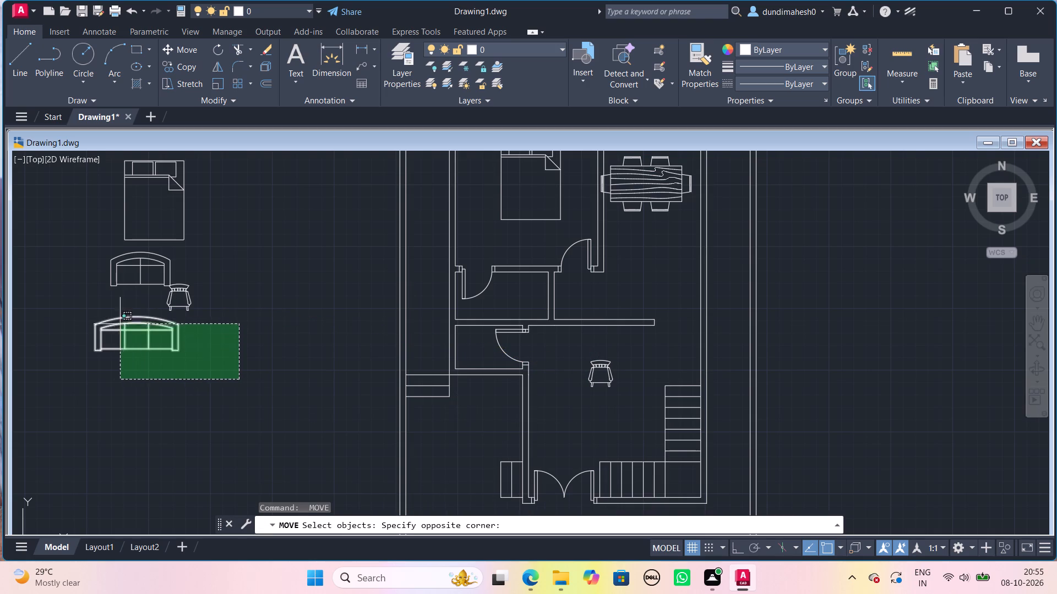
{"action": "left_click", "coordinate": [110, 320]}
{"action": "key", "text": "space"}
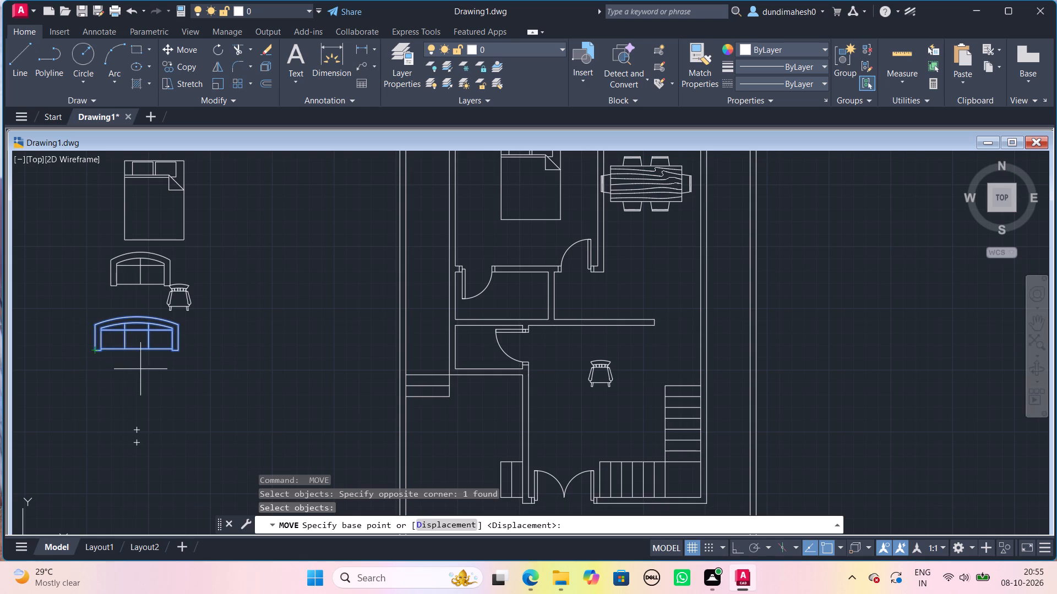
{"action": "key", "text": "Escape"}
Rotate the three-seat sofa 90 degrees clockwise about its lower-right corner, with Ortho on, so its back faces right.
{"action": "type", "text": "ro"}
{"action": "key", "text": "Return"}
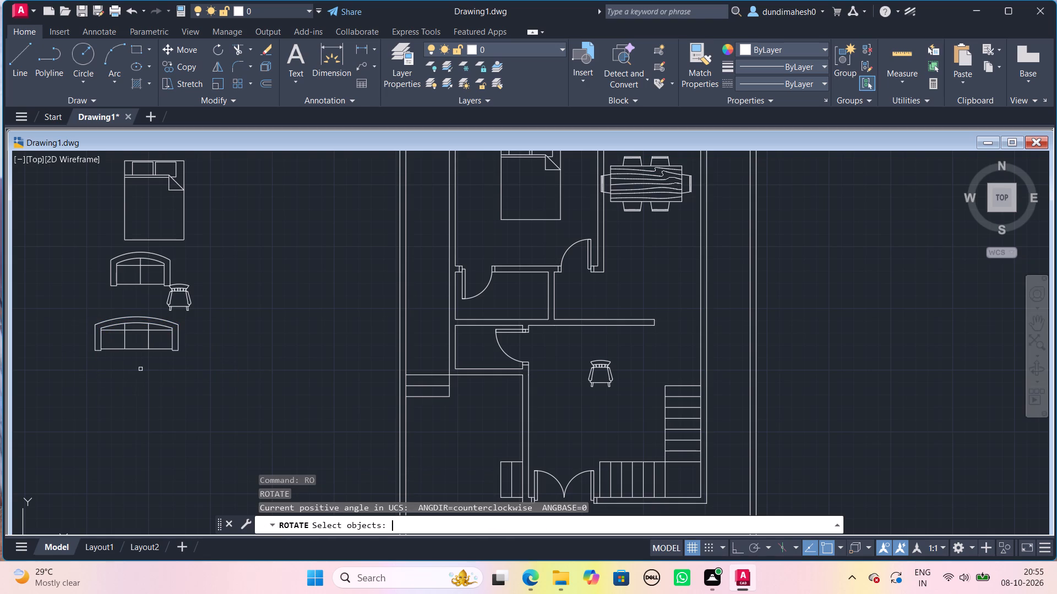
{"action": "left_click", "coordinate": [141, 334]}
{"action": "left_click", "coordinate": [189, 373]}
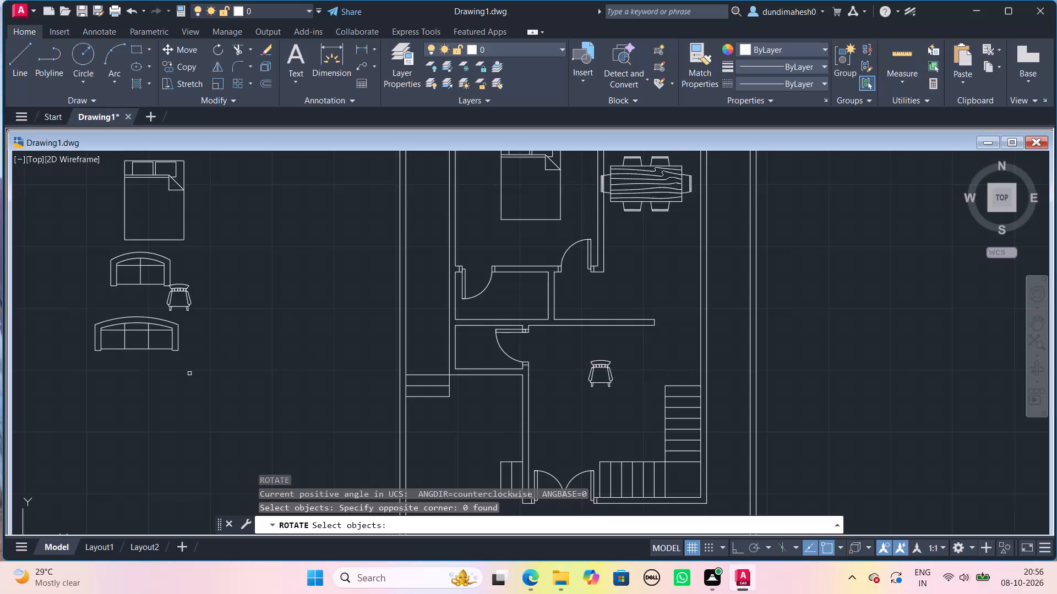
{"action": "left_click", "coordinate": [189, 373]}
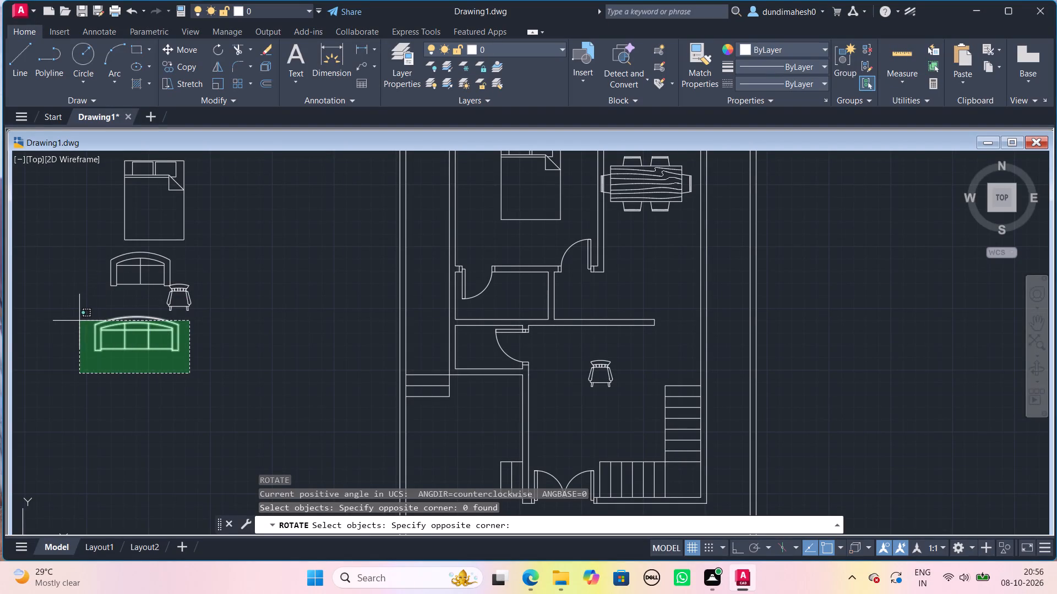
{"action": "left_click_drag", "start_coordinate": [68, 315], "coordinate": [61, 315]}
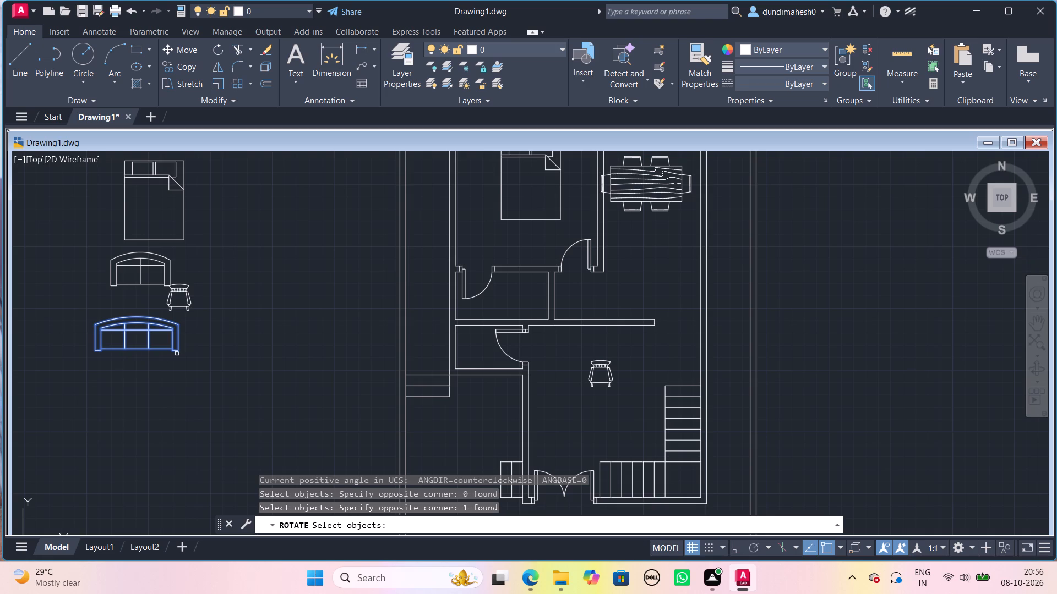
{"action": "key", "text": "space"}
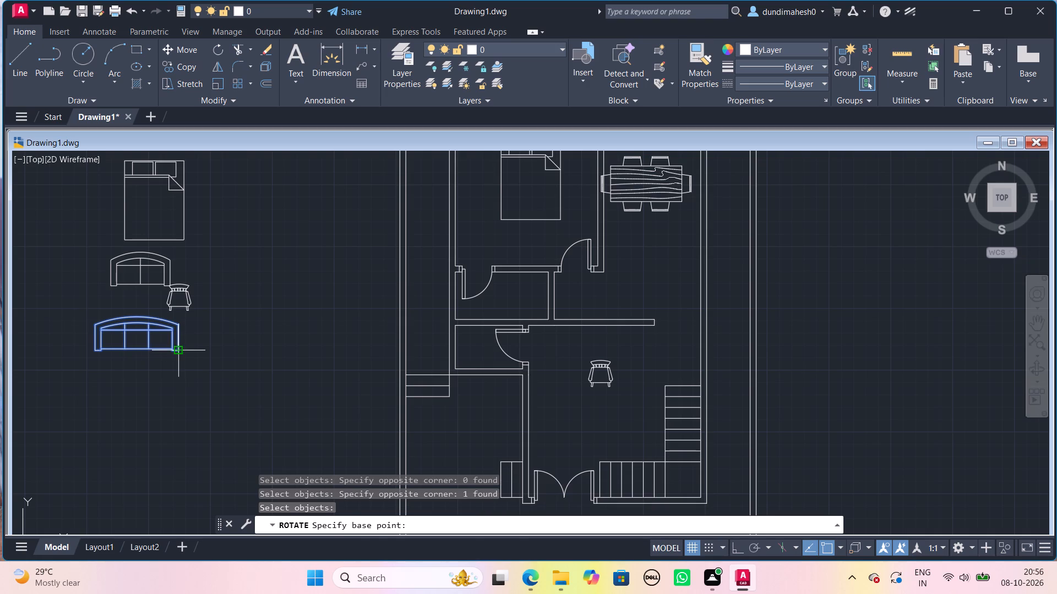
{"action": "left_click", "coordinate": [177, 354]}
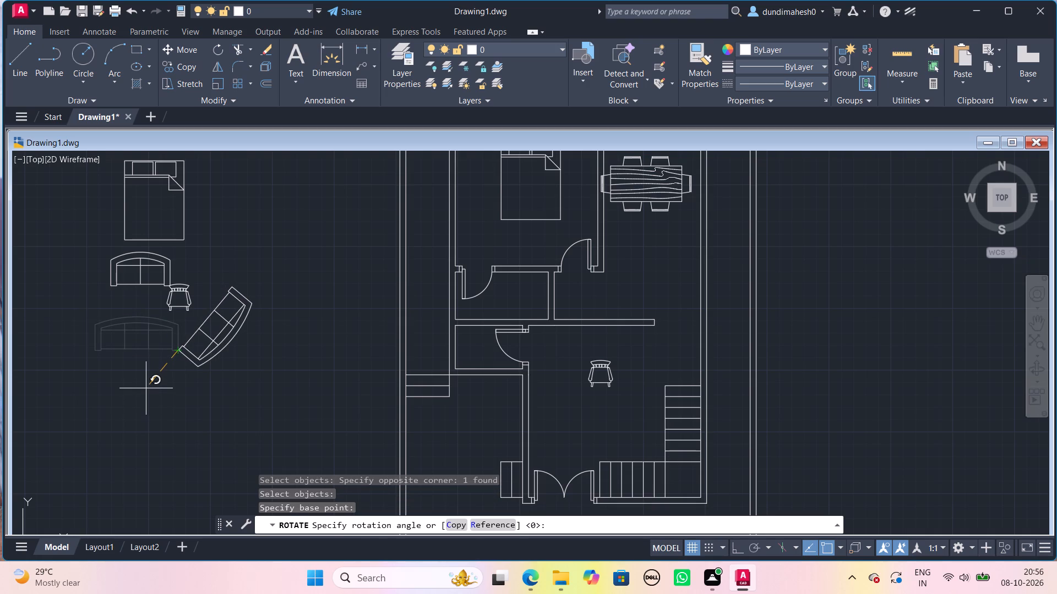
{"action": "key", "text": "F9"}
{"action": "key", "text": "F8"}
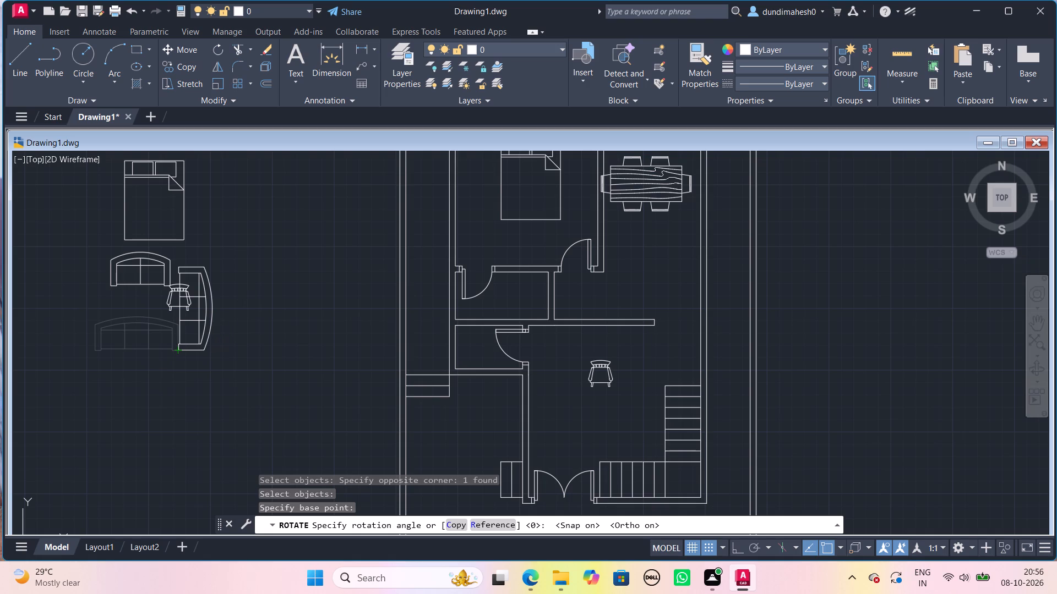
{"action": "left_click", "coordinate": [146, 388]}
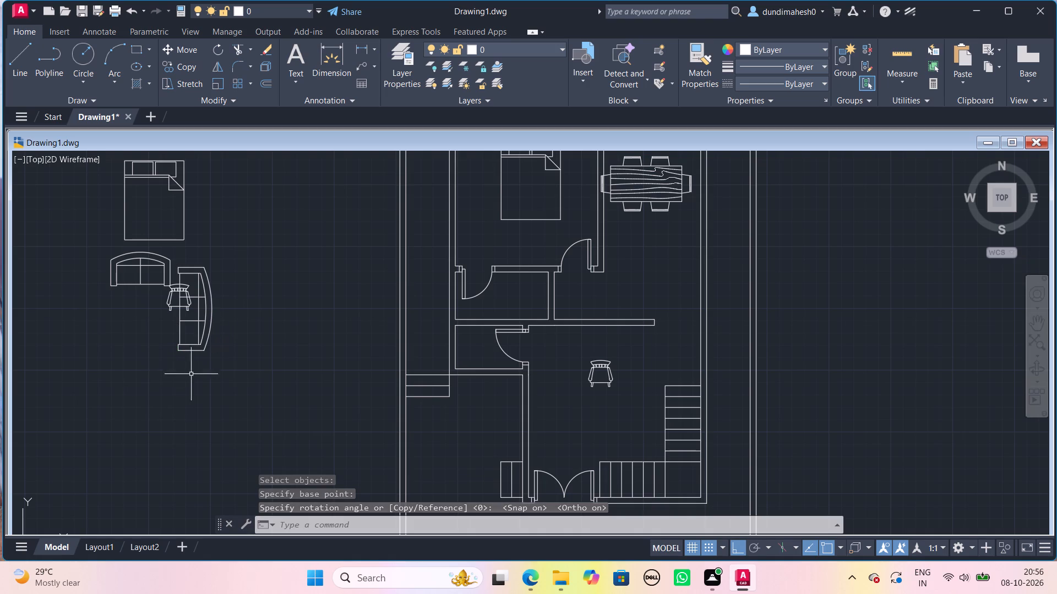
Move the rotated three-seat sofa clear of the other blocks, into the empty space just left of the plot boundary.
{"action": "left_click_drag", "start_coordinate": [197, 346], "coordinate": [207, 346]}
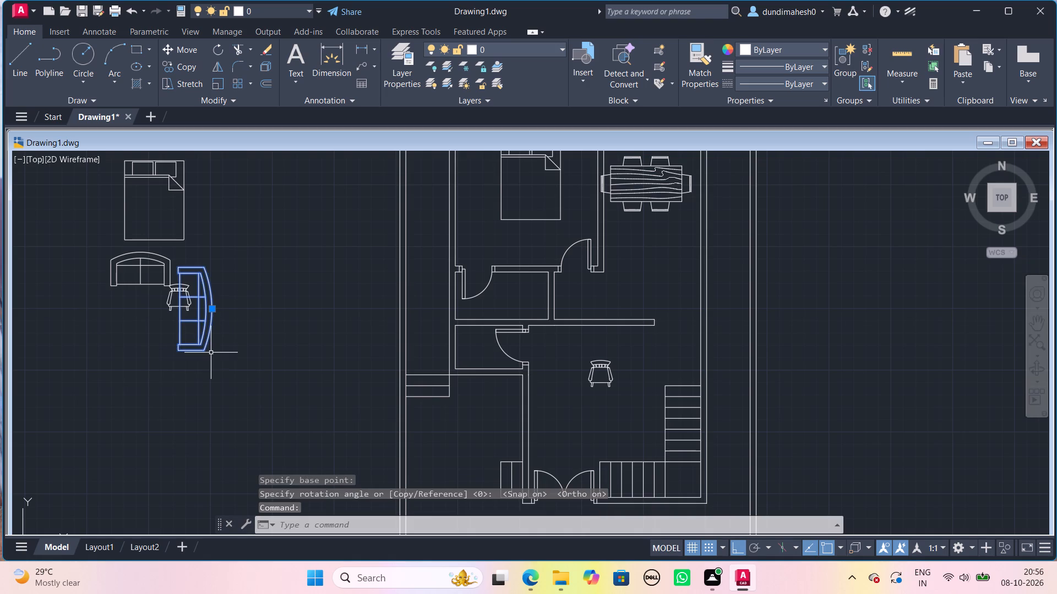
{"action": "key", "text": "m"}
{"action": "key", "text": "Return"}
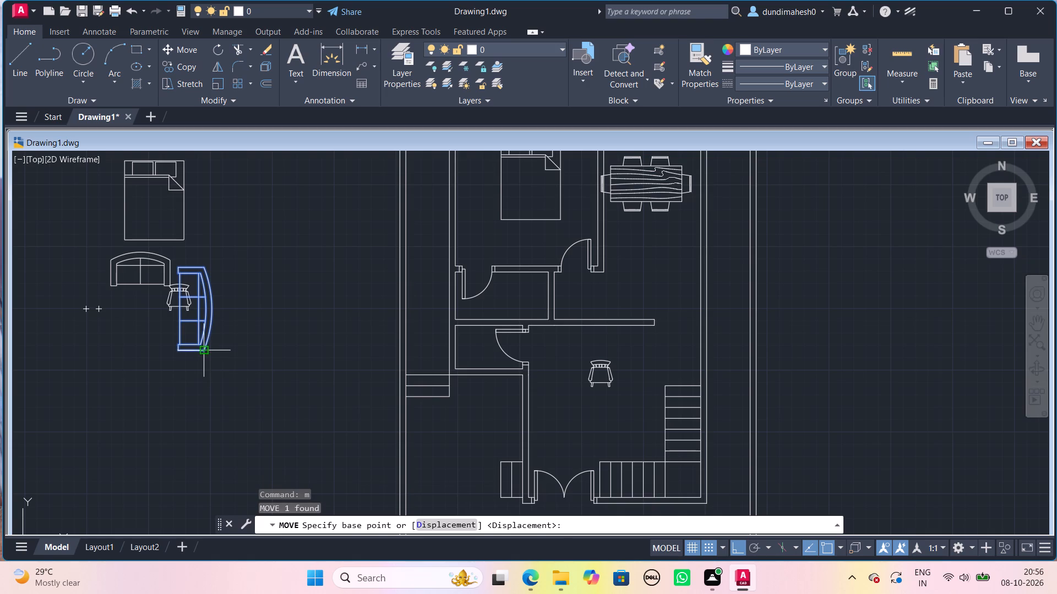
{"action": "left_click", "coordinate": [206, 353]}
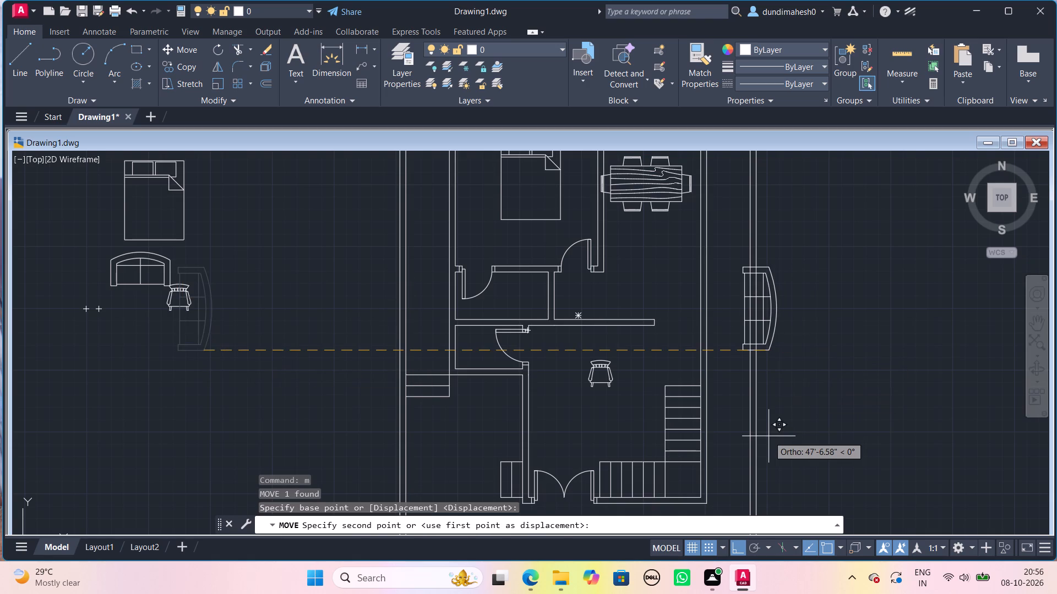
{"action": "key", "text": "F8"}
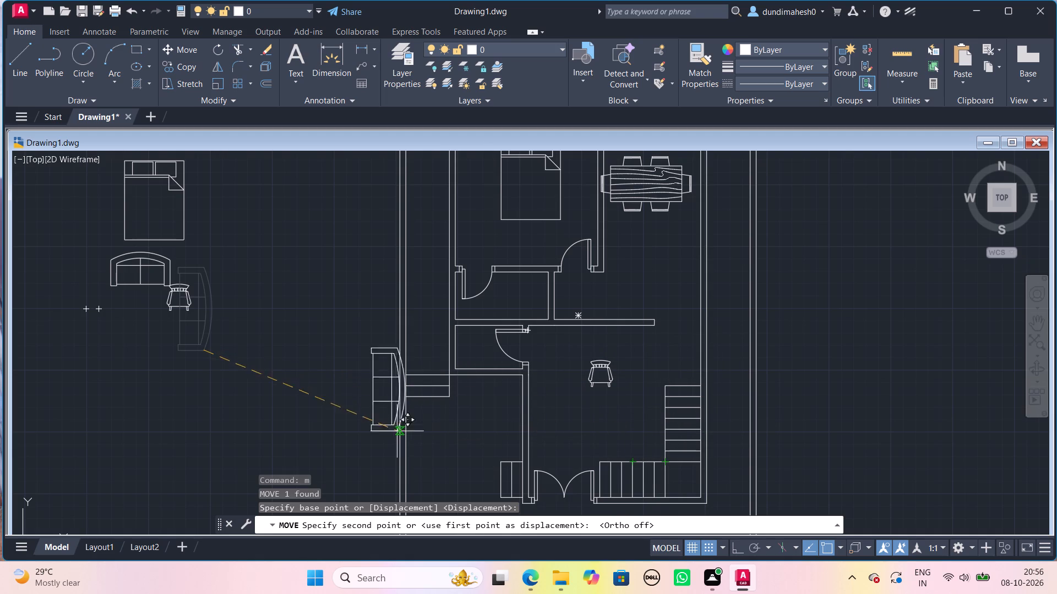
{"action": "left_click", "coordinate": [334, 384]}
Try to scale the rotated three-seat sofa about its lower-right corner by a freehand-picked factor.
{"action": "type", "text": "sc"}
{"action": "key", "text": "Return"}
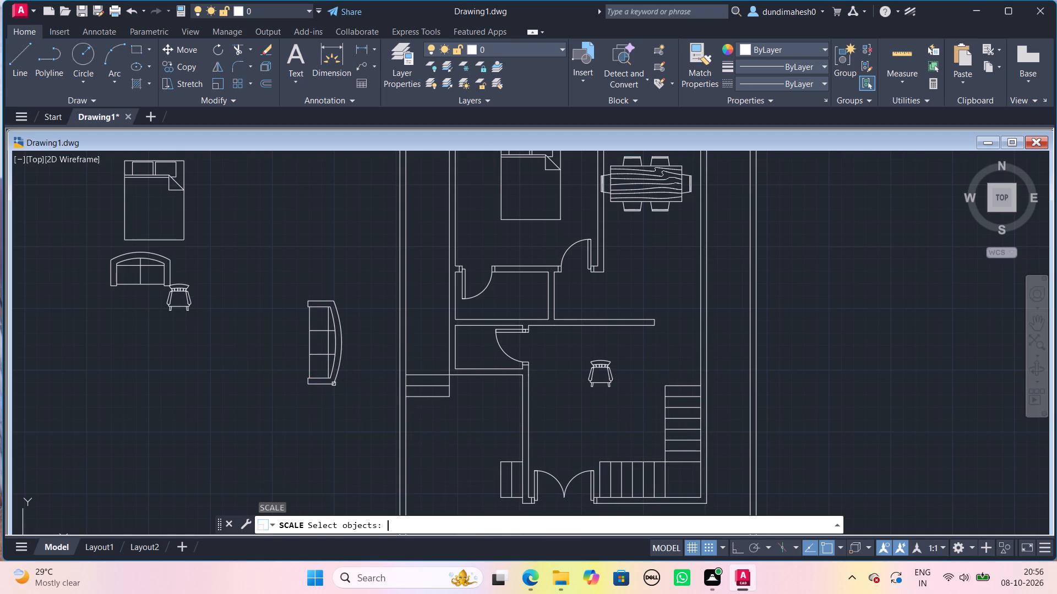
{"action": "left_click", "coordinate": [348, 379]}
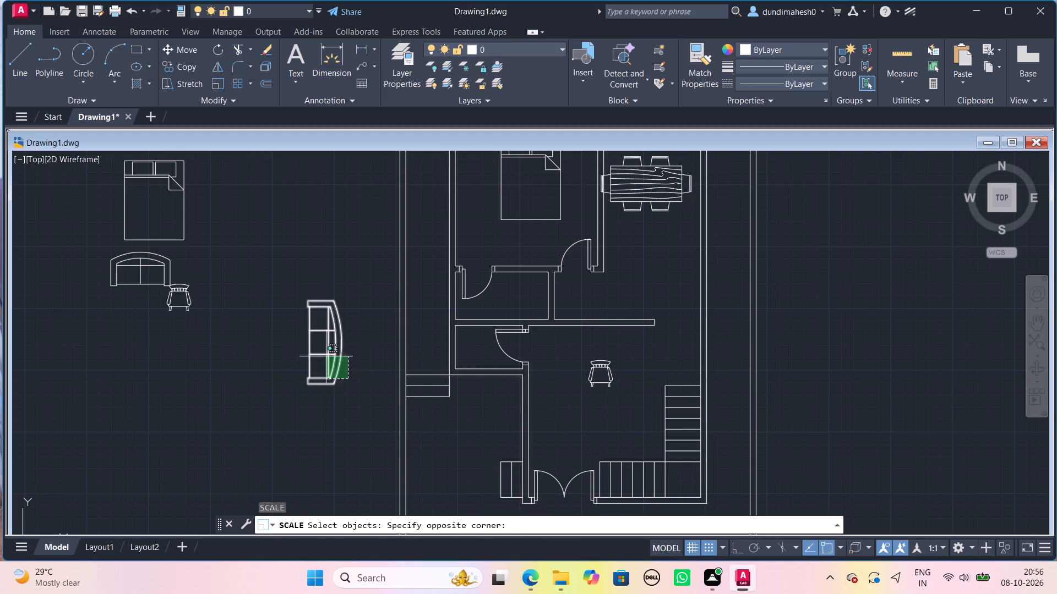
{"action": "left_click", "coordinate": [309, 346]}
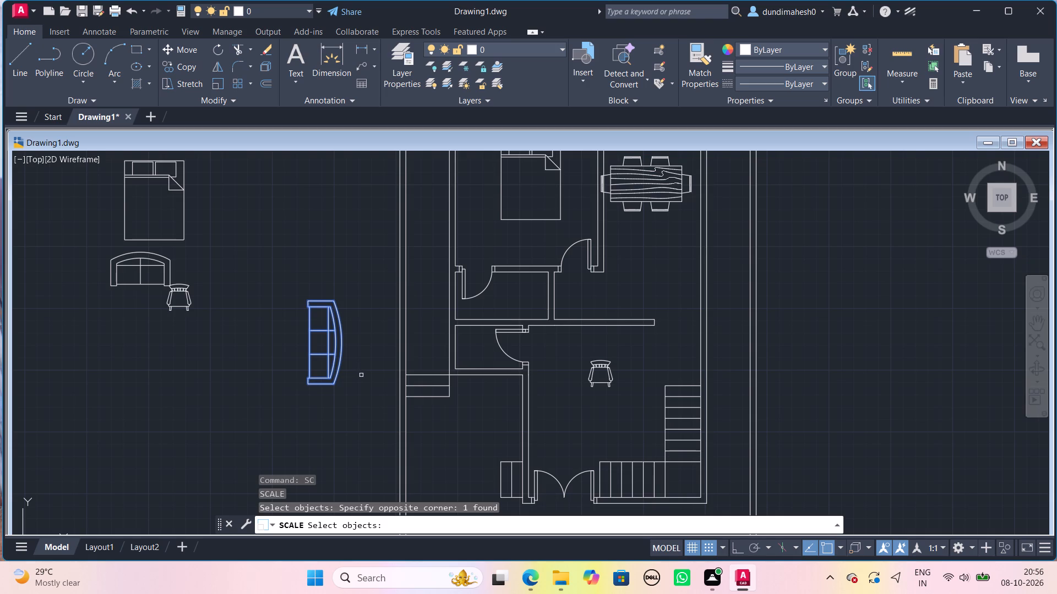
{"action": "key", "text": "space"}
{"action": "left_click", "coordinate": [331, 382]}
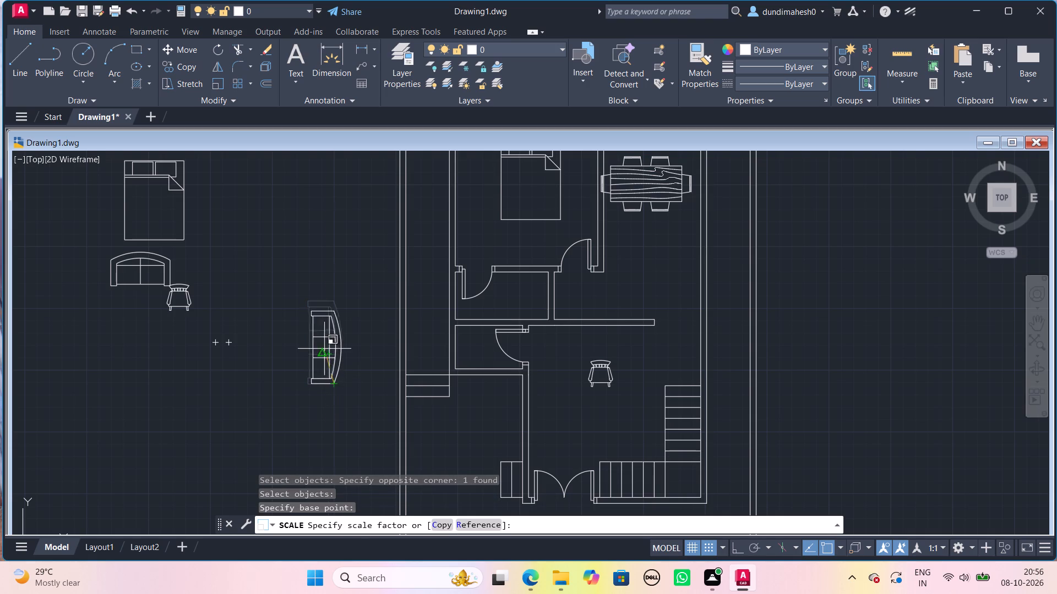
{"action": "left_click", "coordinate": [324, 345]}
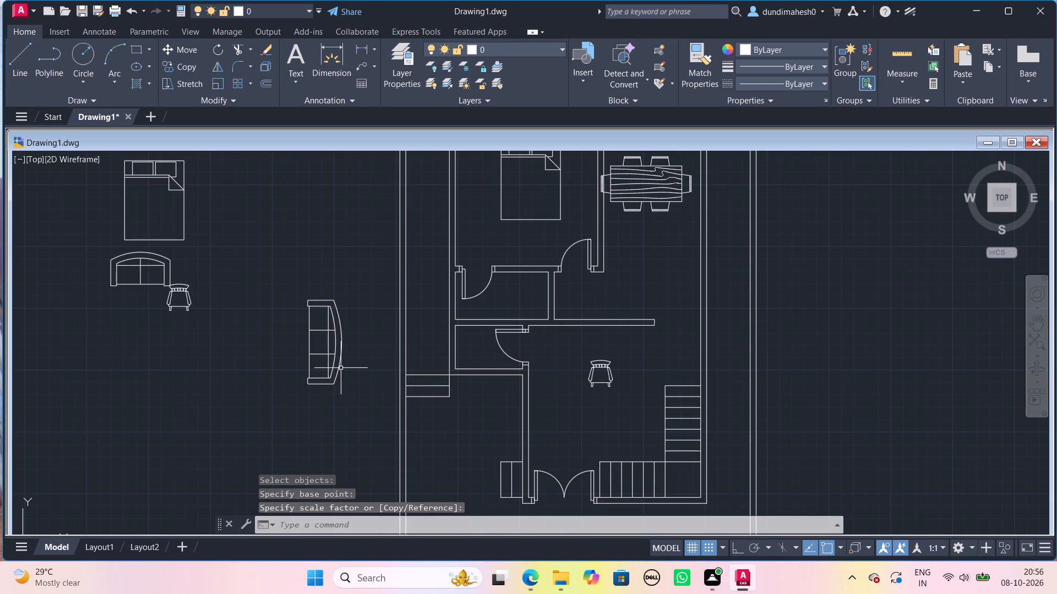
Move the rotated three-seat sofa into the hall, between the rocking chair and the staircase on the right wall.
{"action": "key", "text": "m"}
{"action": "key", "text": "Return"}
{"action": "left_click", "coordinate": [348, 373]}
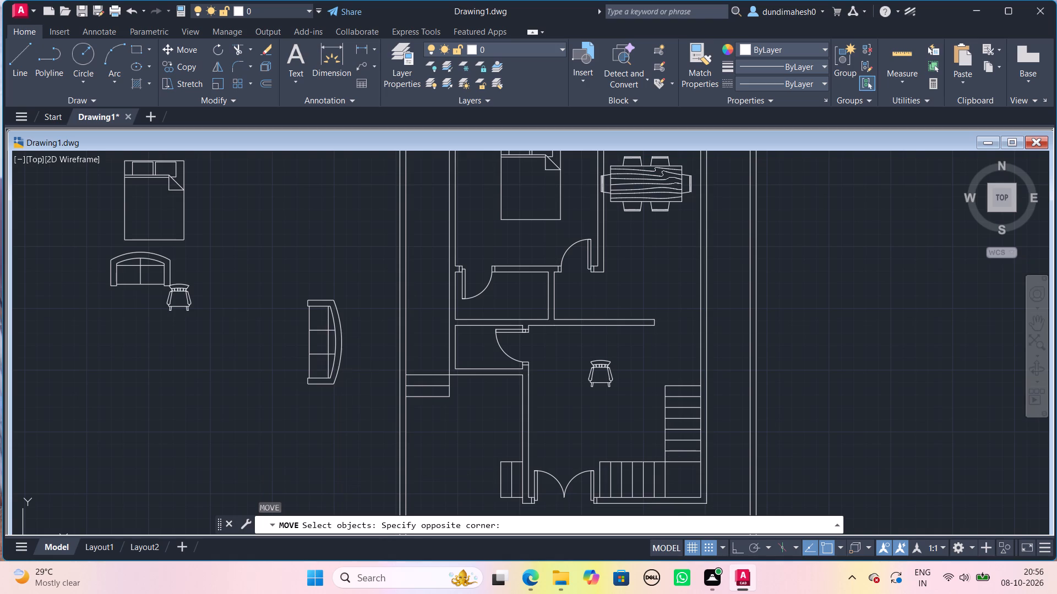
{"action": "left_click", "coordinate": [277, 329]}
{"action": "key", "text": "space"}
{"action": "left_click", "coordinate": [308, 379]}
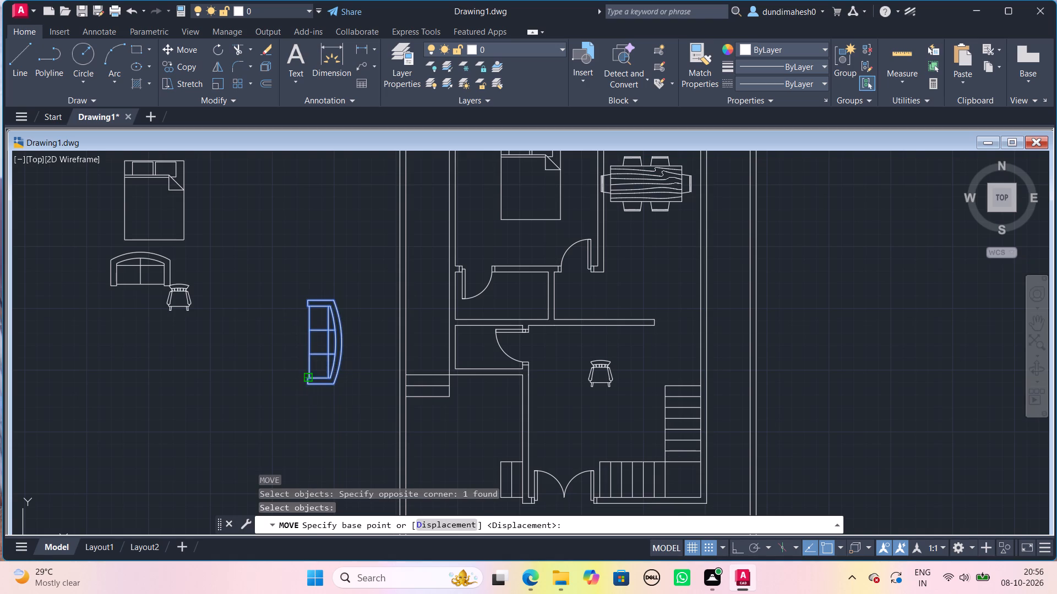
{"action": "left_click", "coordinate": [614, 448]}
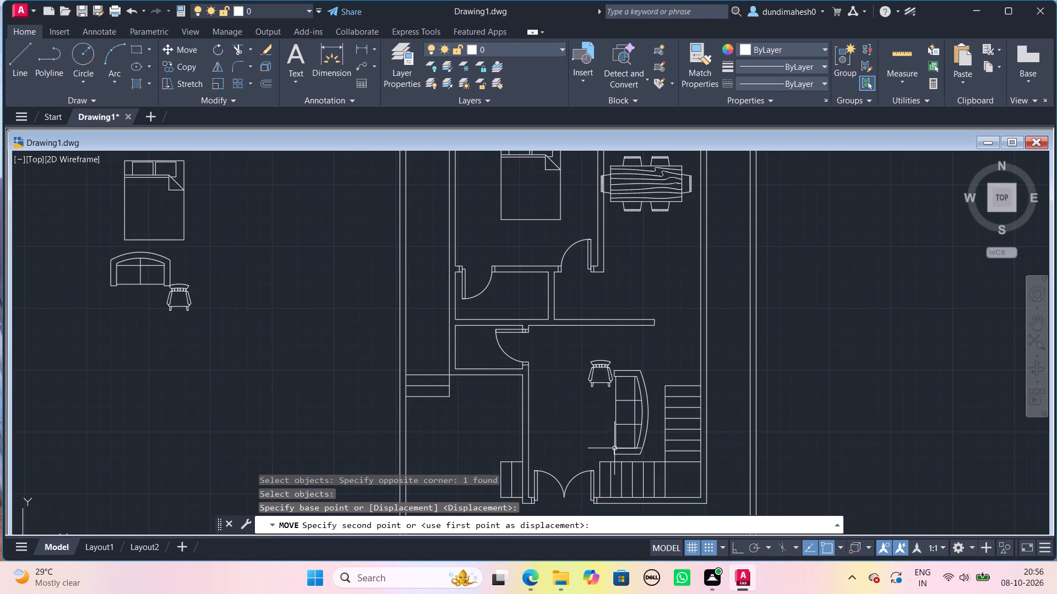
Scale the three-seat sofa in the hall down to about half its size, from a base point on its left edge.
{"action": "type", "text": "sc"}
{"action": "key", "text": "Return"}
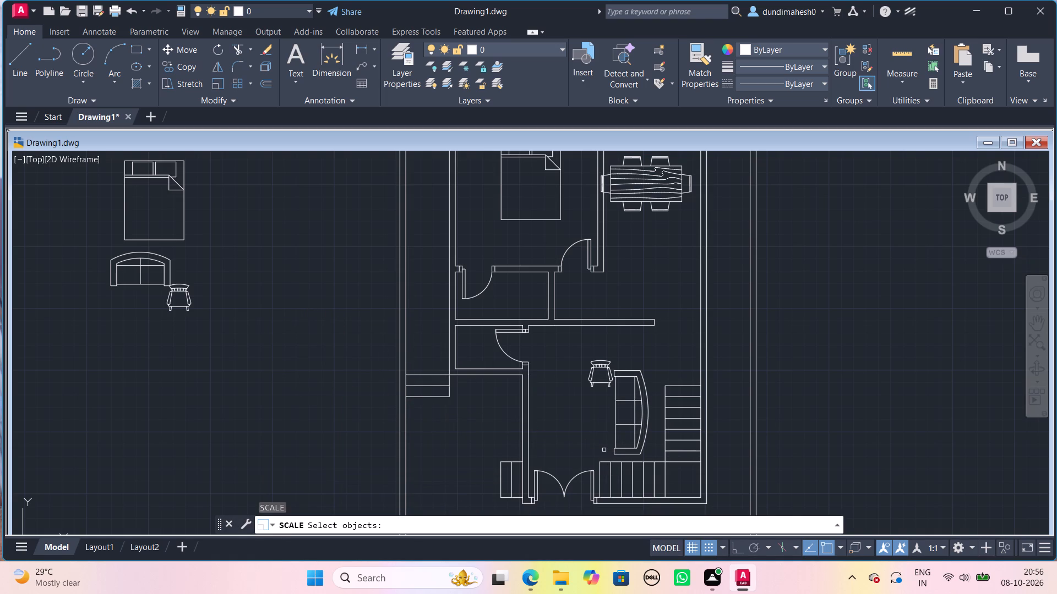
{"action": "left_click", "coordinate": [653, 450]}
{"action": "left_click", "coordinate": [591, 445]}
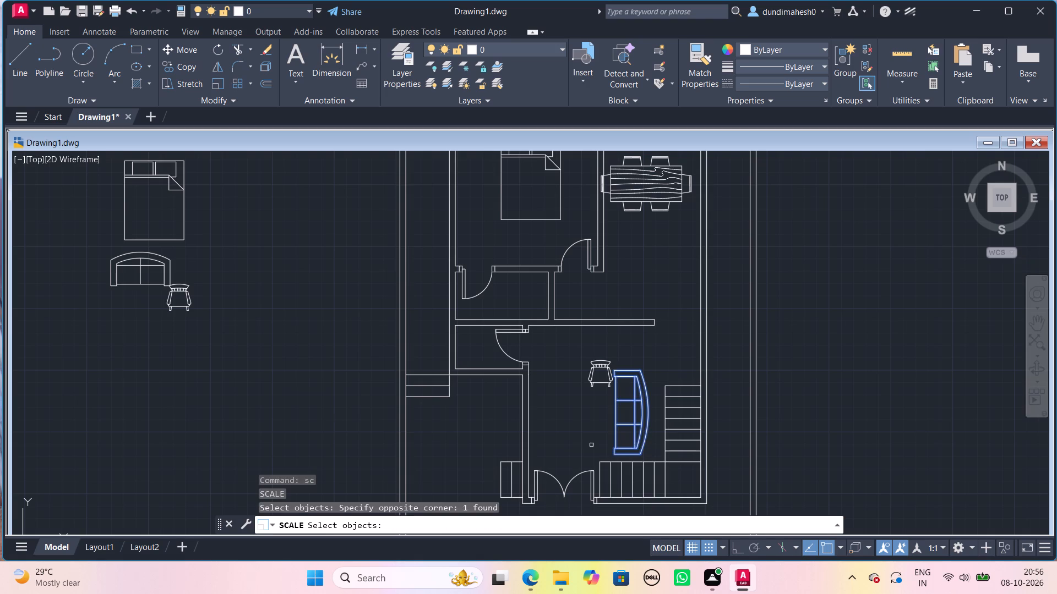
{"action": "key", "text": "space"}
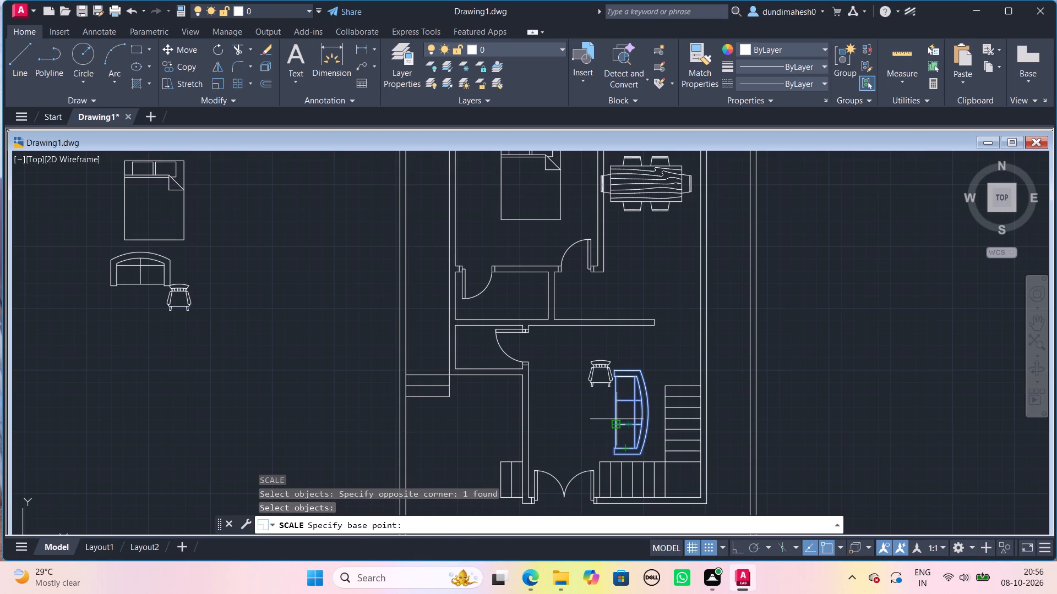
{"action": "left_click", "coordinate": [617, 419]}
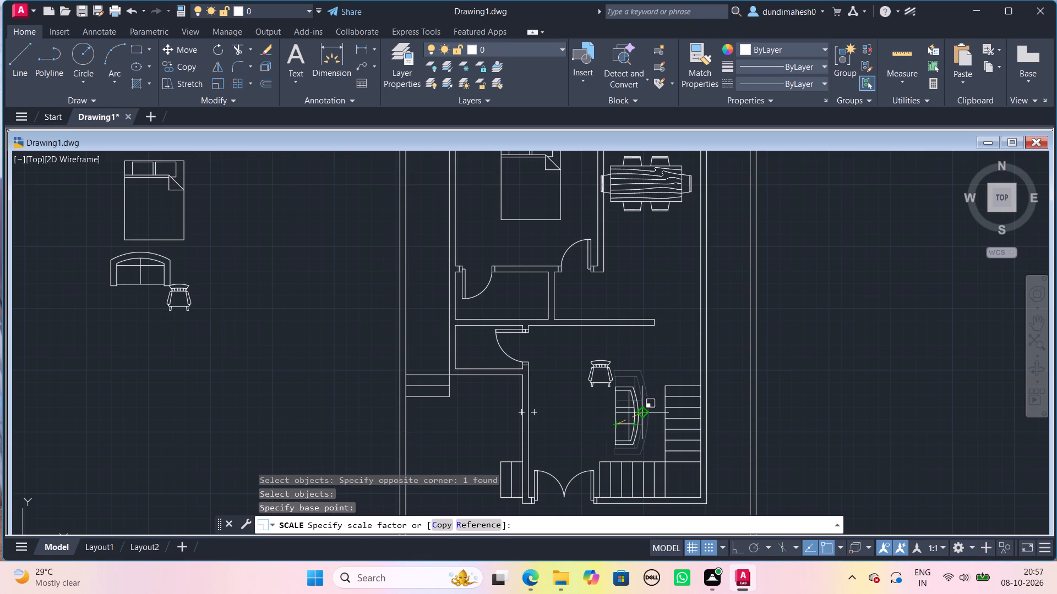
{"action": "left_click", "coordinate": [636, 409]}
Scale the hall's rocking chair down slightly about a point on its bottom edge.
{"action": "left_click", "coordinate": [624, 374]}
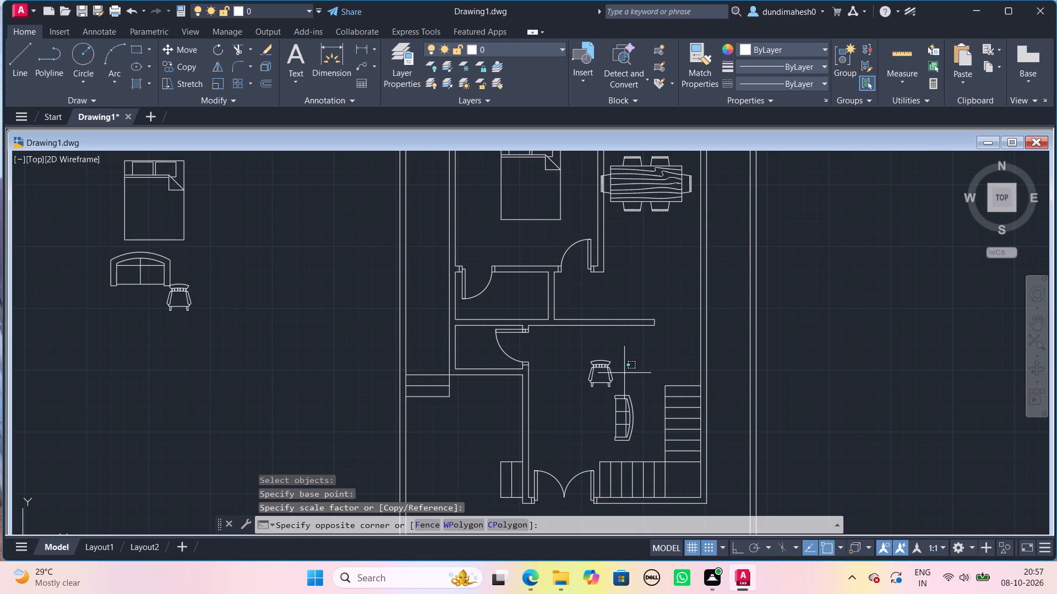
{"action": "left_click", "coordinate": [563, 352]}
{"action": "key", "text": "space"}
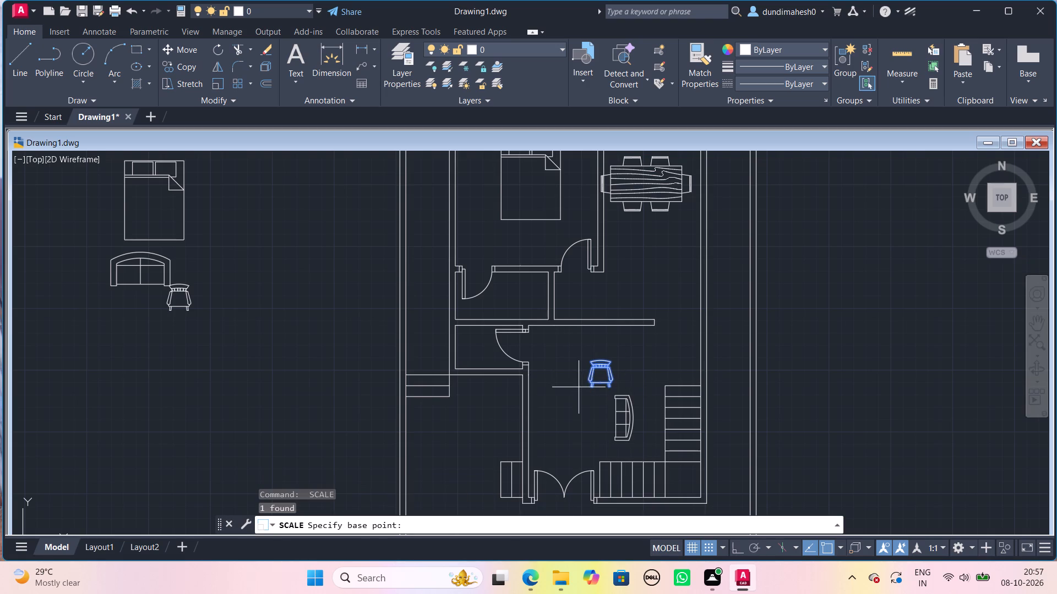
{"action": "left_click", "coordinate": [601, 385]}
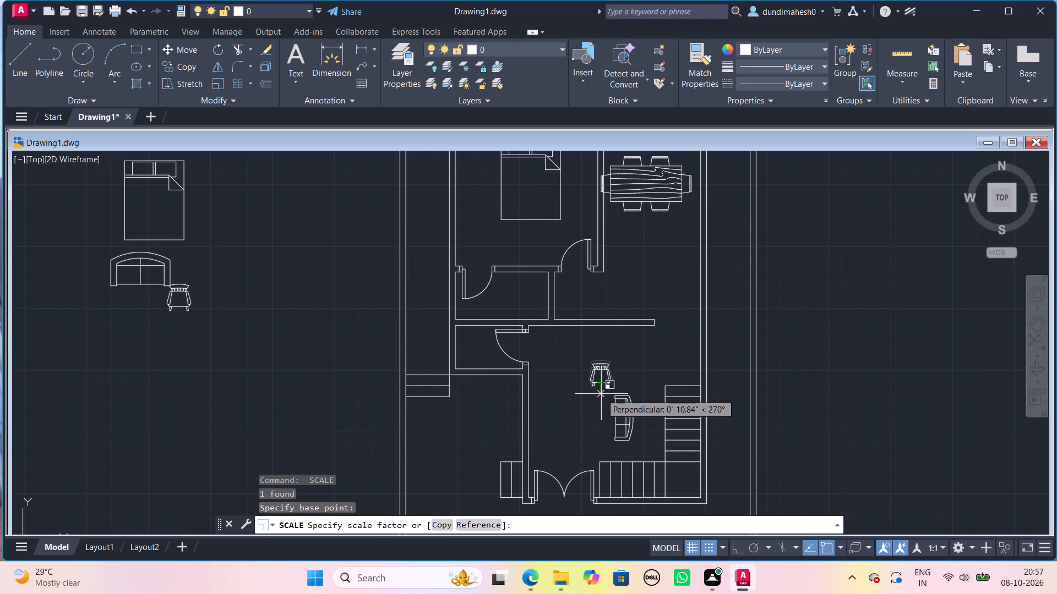
{"action": "left_click", "coordinate": [604, 394]}
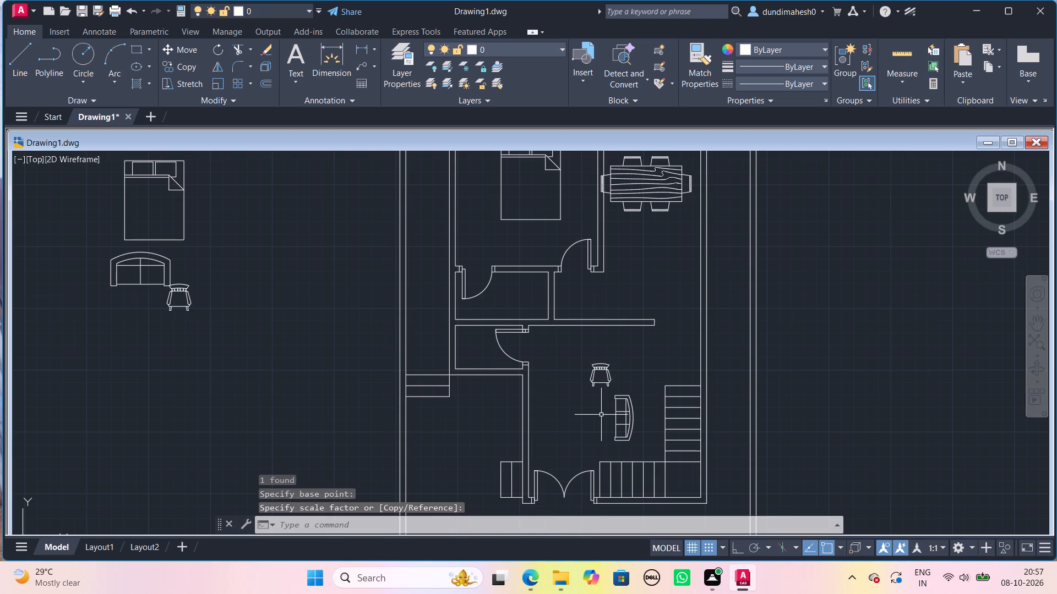
Move the two-seat sofa away from the furniture outside the plan to the empty space just left of the plot boundary.
{"action": "key", "text": "m"}
{"action": "key", "text": "Return"}
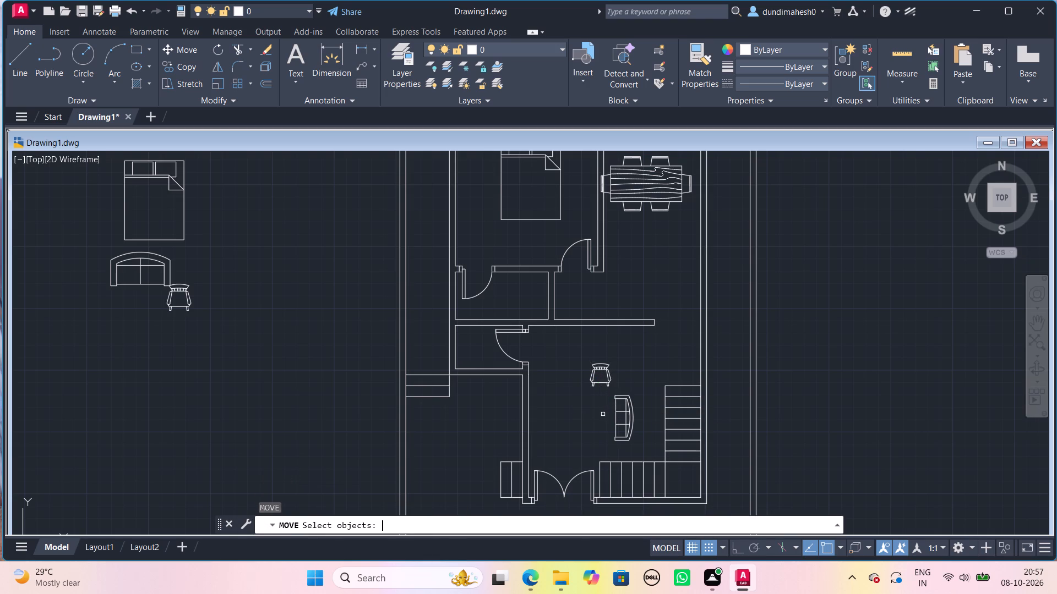
{"action": "left_click", "coordinate": [85, 273]}
{"action": "left_click", "coordinate": [152, 258]}
{"action": "left_click", "coordinate": [168, 267]}
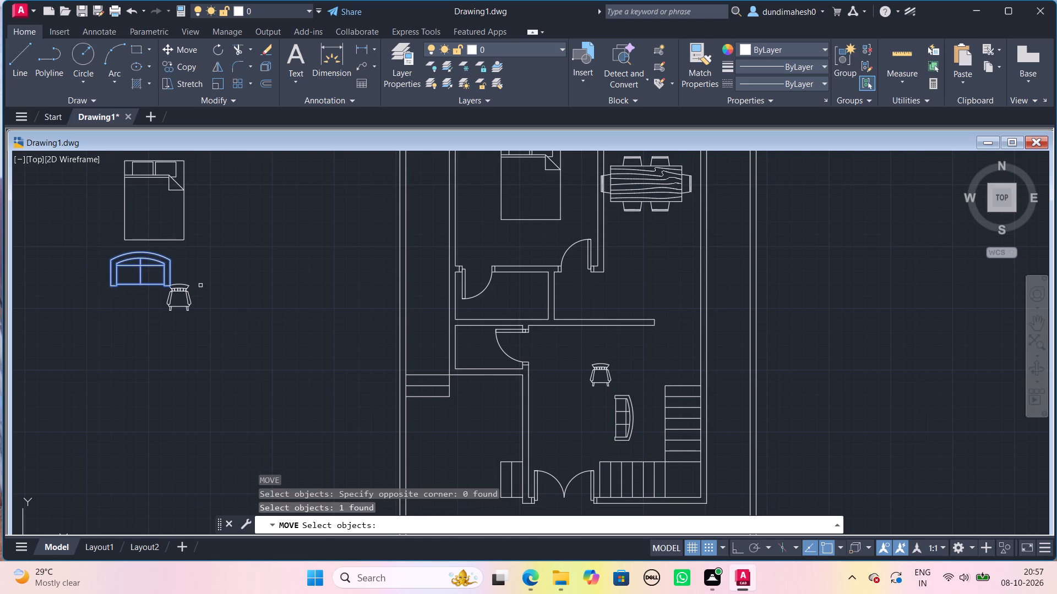
{"action": "key", "text": "space"}
{"action": "left_click", "coordinate": [172, 266]}
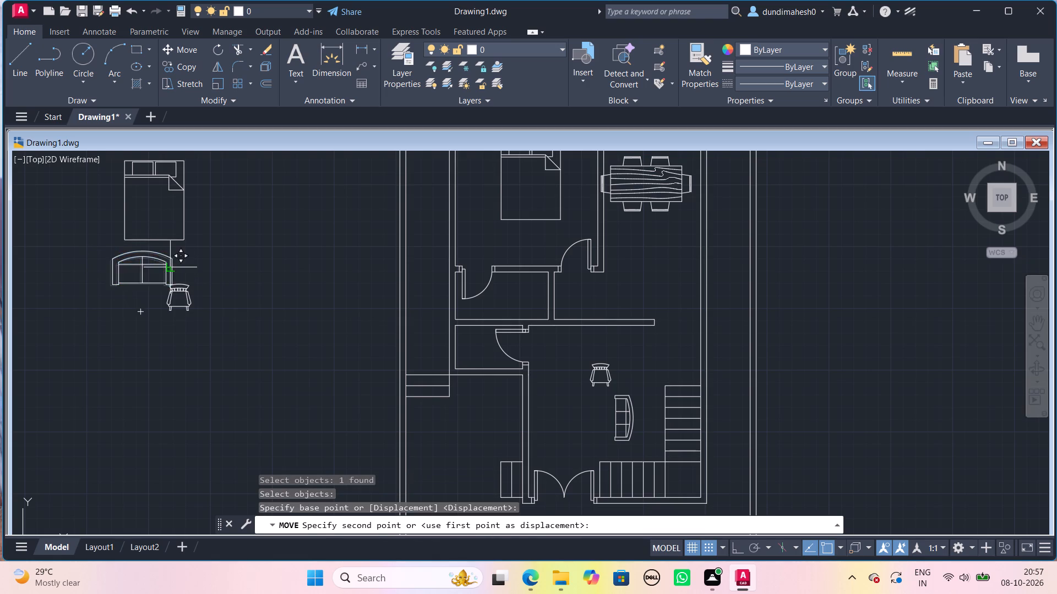
{"action": "left_click", "coordinate": [368, 354]}
{"action": "key", "text": "space"}
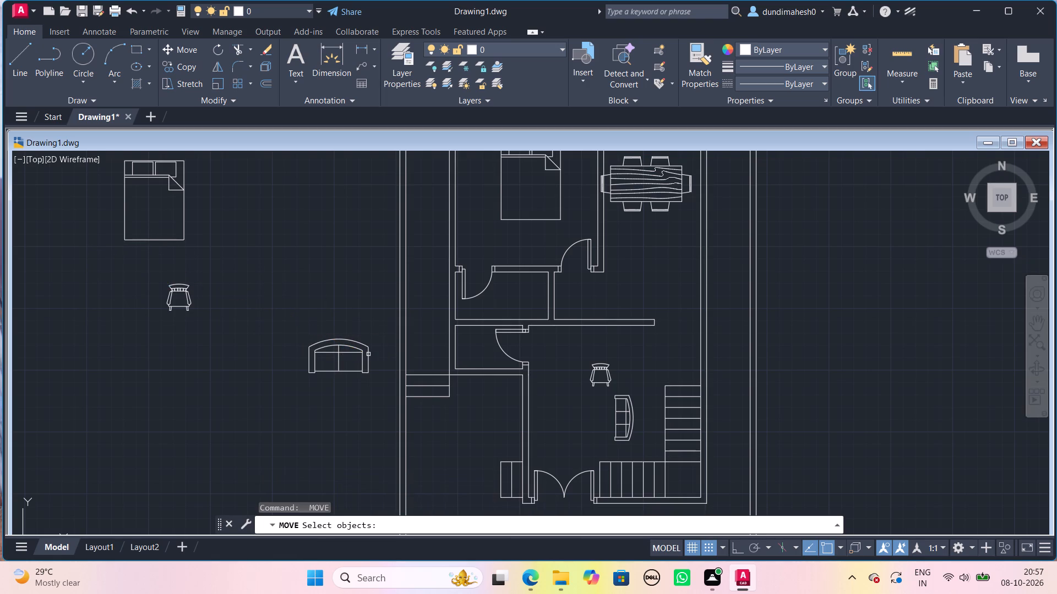
{"action": "key", "text": "Escape"}
Rotate the two-seat sofa 180 degrees about its lower-right corner so its back faces down.
{"action": "type", "text": "ro"}
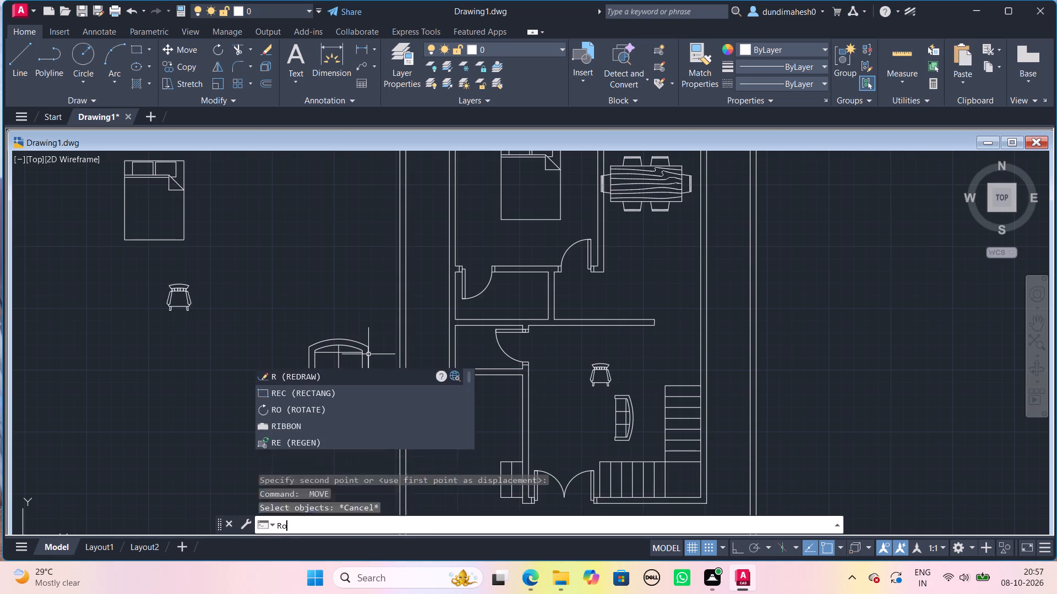
{"action": "key", "text": "Return"}
{"action": "left_click", "coordinate": [368, 354]}
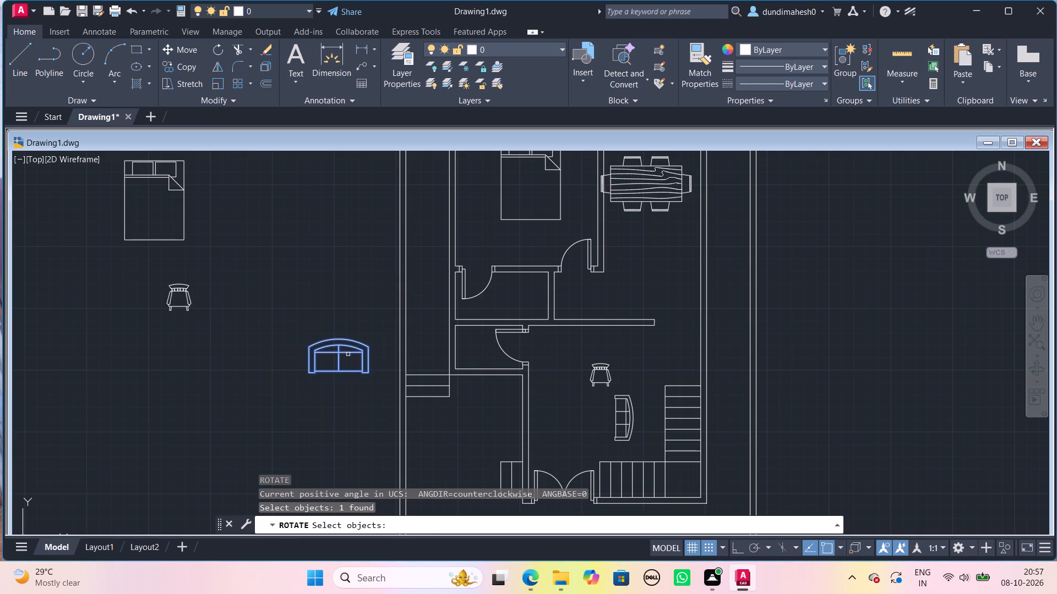
{"action": "key", "text": "space"}
{"action": "left_click", "coordinate": [368, 375]}
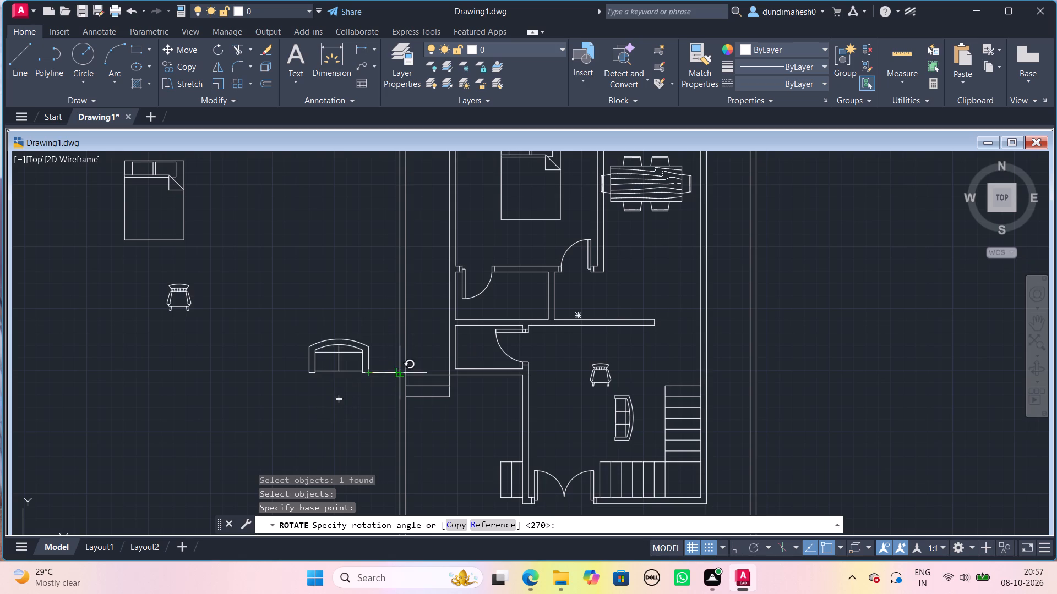
{"action": "left_click", "coordinate": [270, 377]}
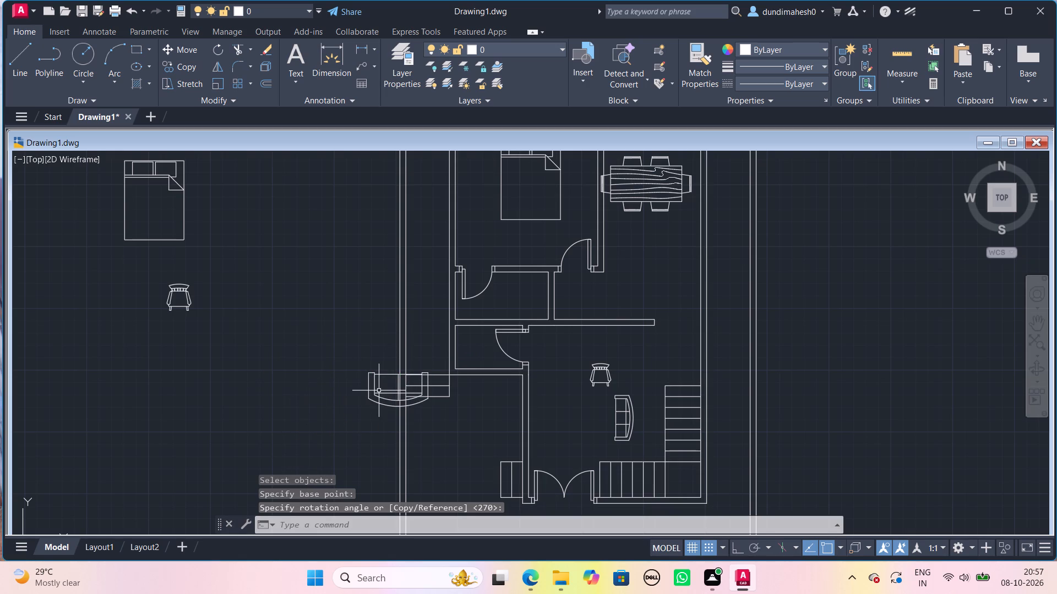
Move the rotated two-seat sofa into the hall, just above the double door and beside the three-seat sofa.
{"action": "left_click", "coordinate": [379, 394]}
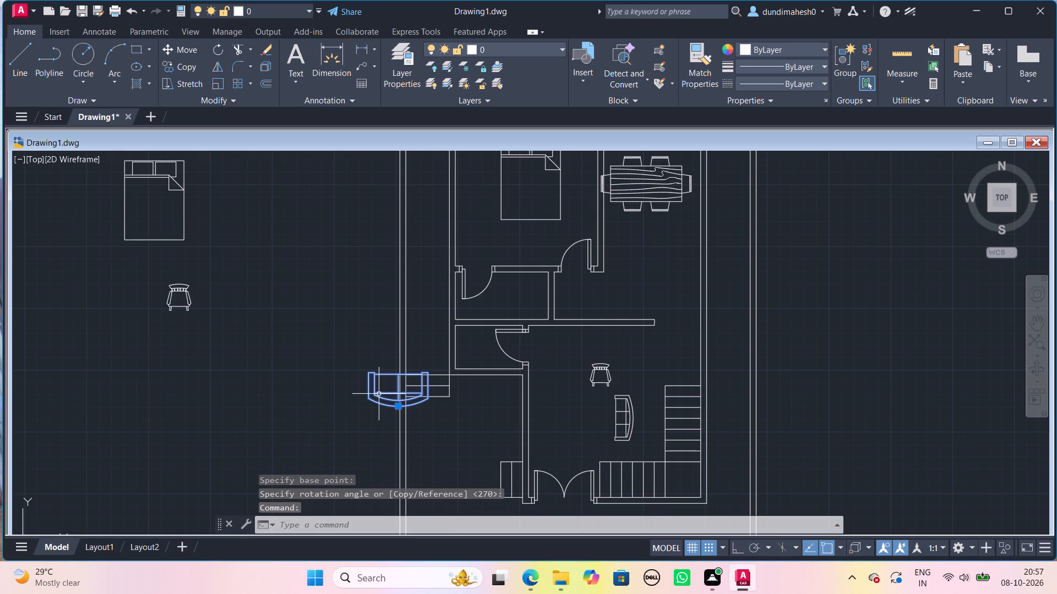
{"action": "key", "text": "m"}
{"action": "key", "text": "Return"}
{"action": "left_click", "coordinate": [379, 394]}
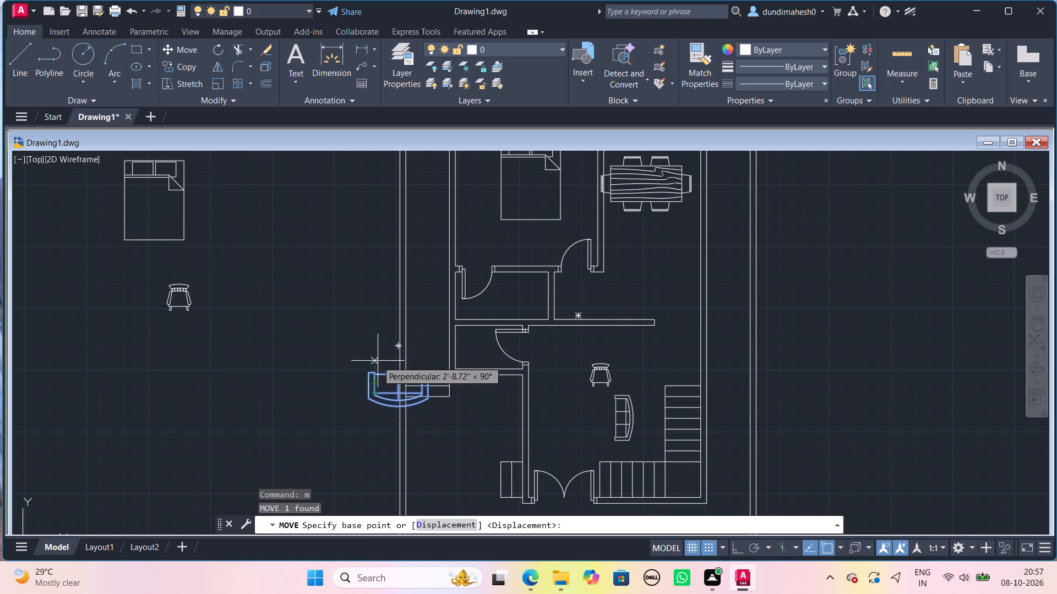
{"action": "left_click", "coordinate": [389, 375]}
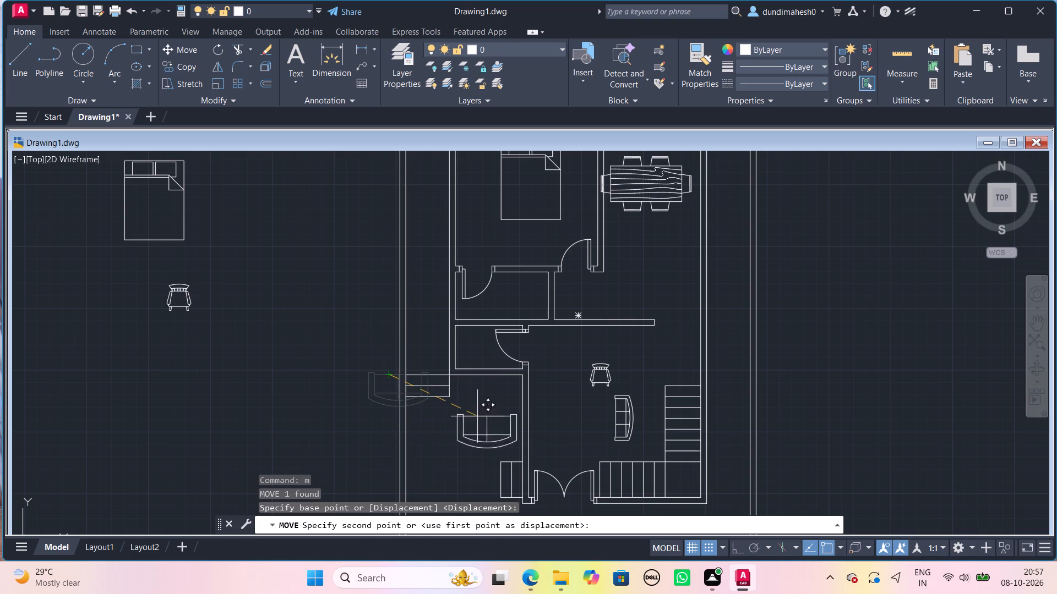
{"action": "left_click", "coordinate": [568, 431]}
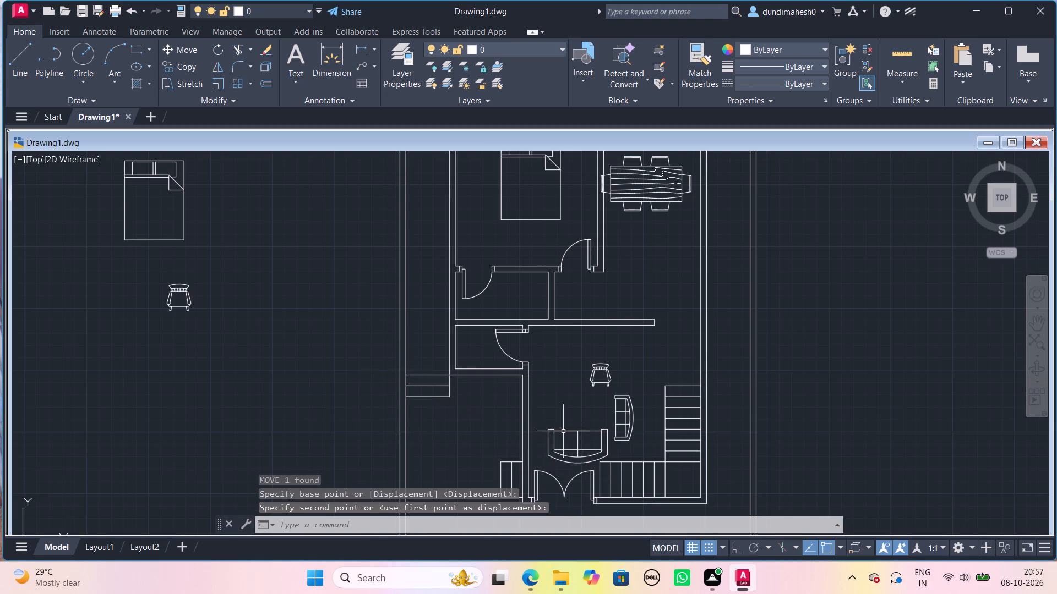
Scale the two-seat sofa down to about half its size, from a base point near the right end of its upper edge.
{"action": "type", "text": "sc"}
{"action": "key", "text": "Return"}
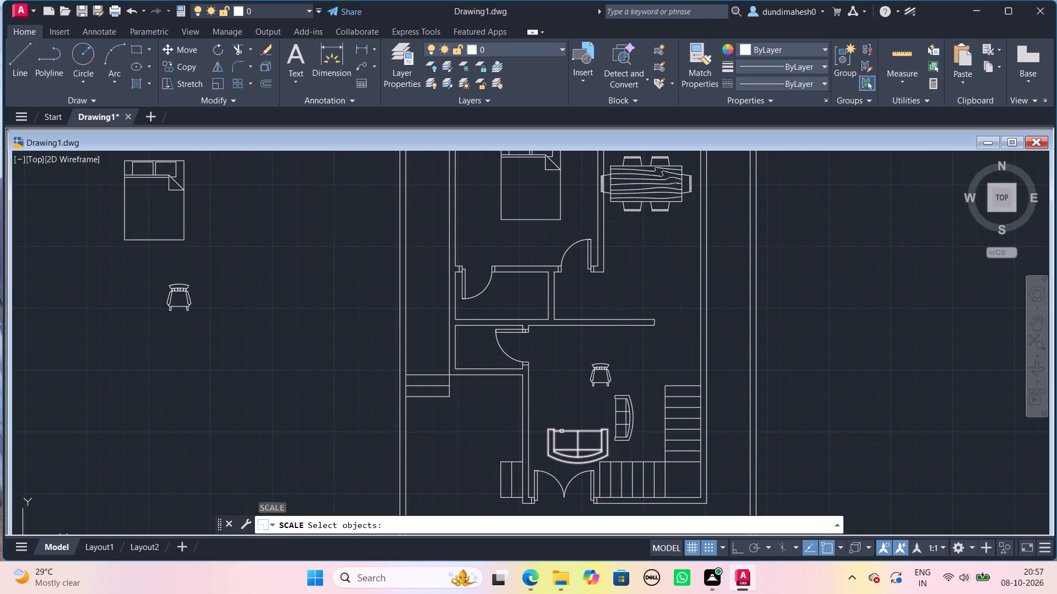
{"action": "left_click", "coordinate": [562, 431]}
{"action": "left_click", "coordinate": [603, 459]}
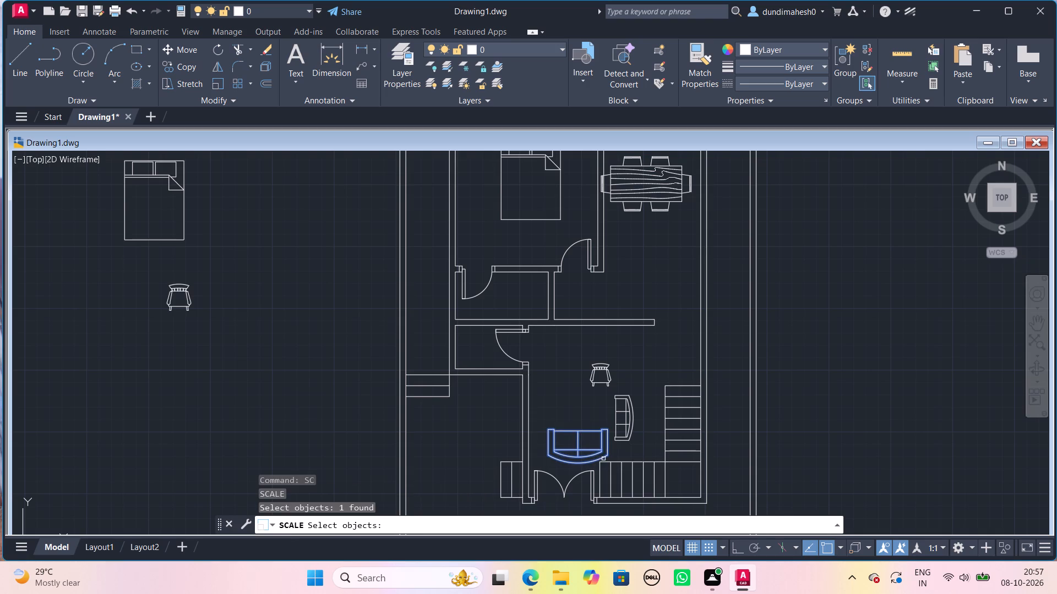
{"action": "key", "text": "space"}
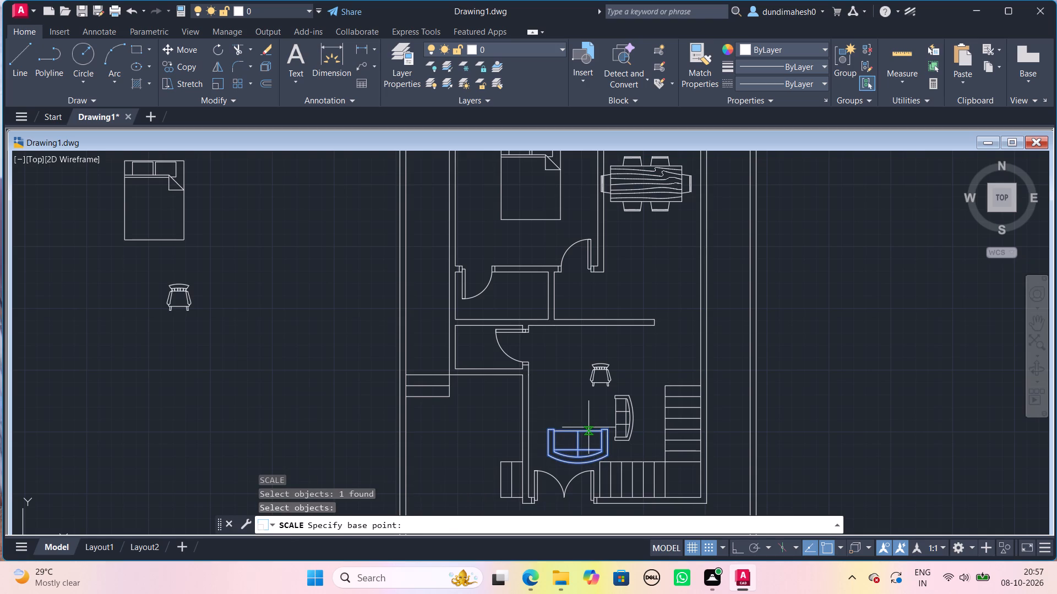
{"action": "left_click", "coordinate": [597, 433]}
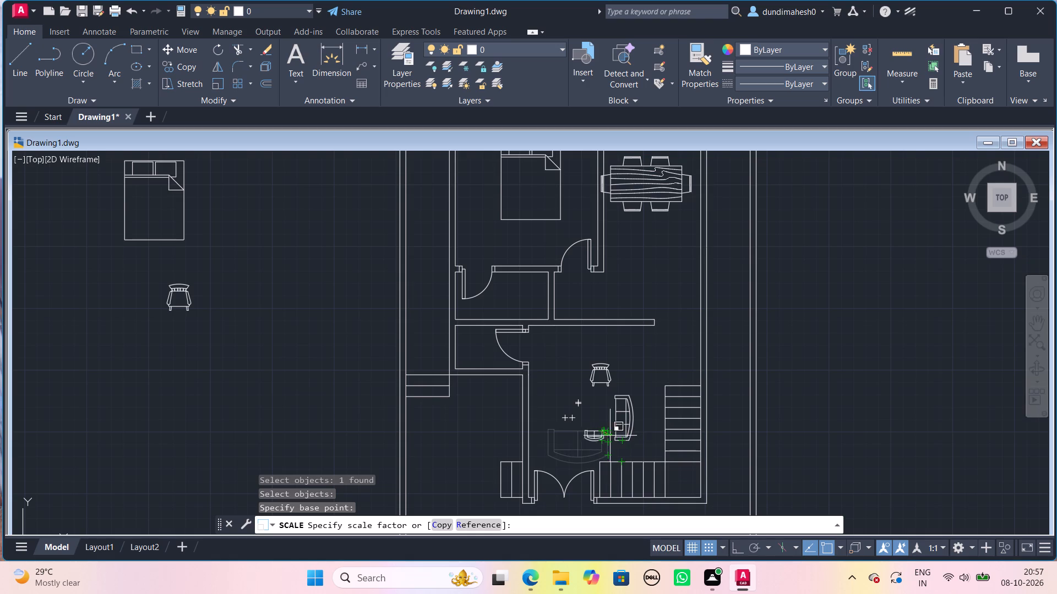
{"action": "left_click", "coordinate": [616, 436]}
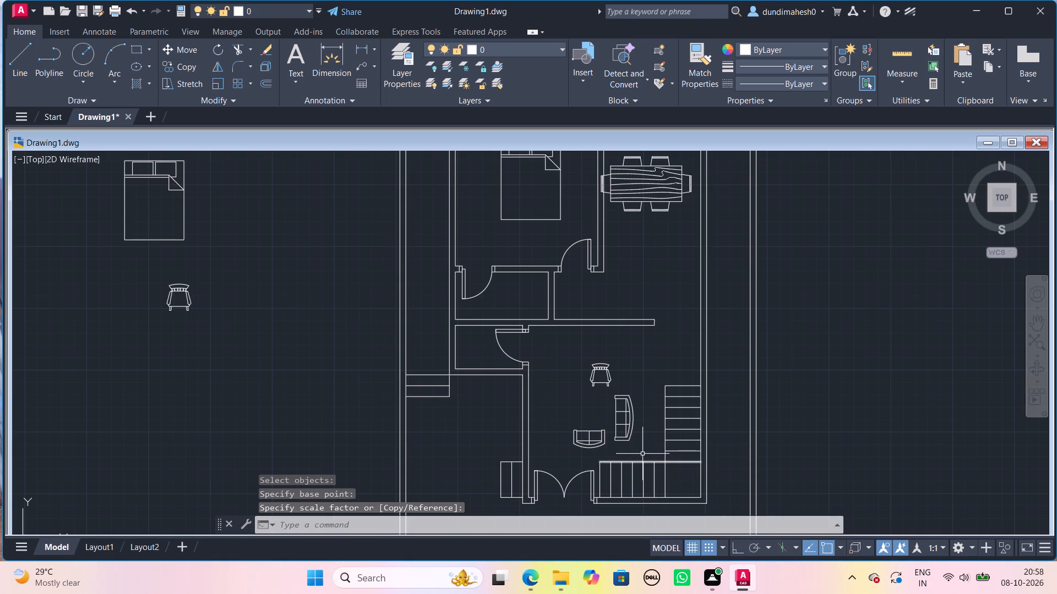
Move the three-seat sofa in the hall slightly upward, keeping it beside the staircase.
{"action": "key", "text": "m"}
{"action": "key", "text": "Return"}
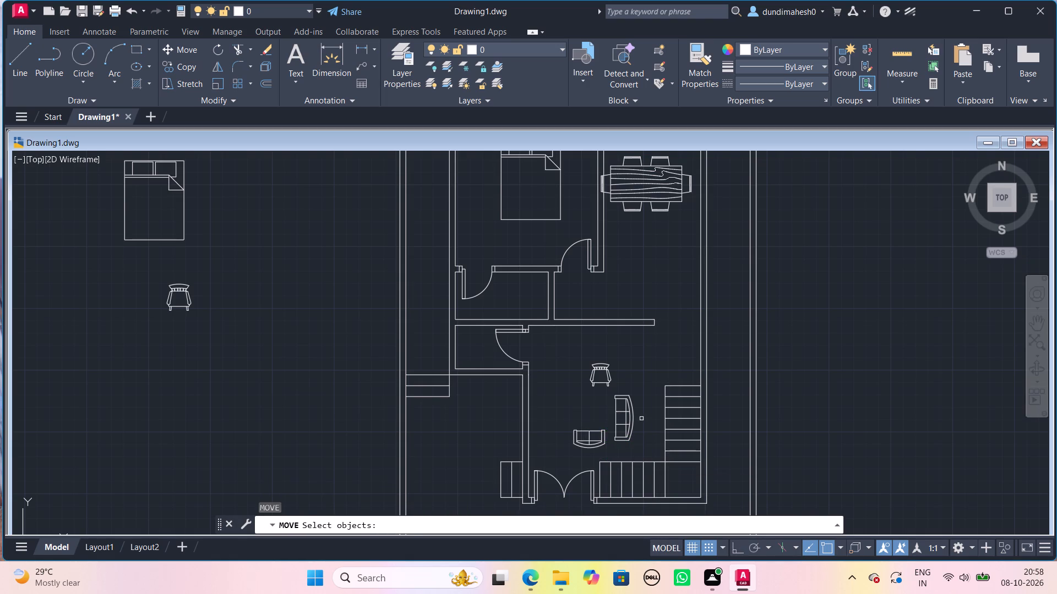
{"action": "left_click_drag", "start_coordinate": [641, 419], "coordinate": [636, 419]}
{"action": "left_click", "coordinate": [619, 419]}
{"action": "key", "text": "space"}
{"action": "left_click", "coordinate": [619, 419]}
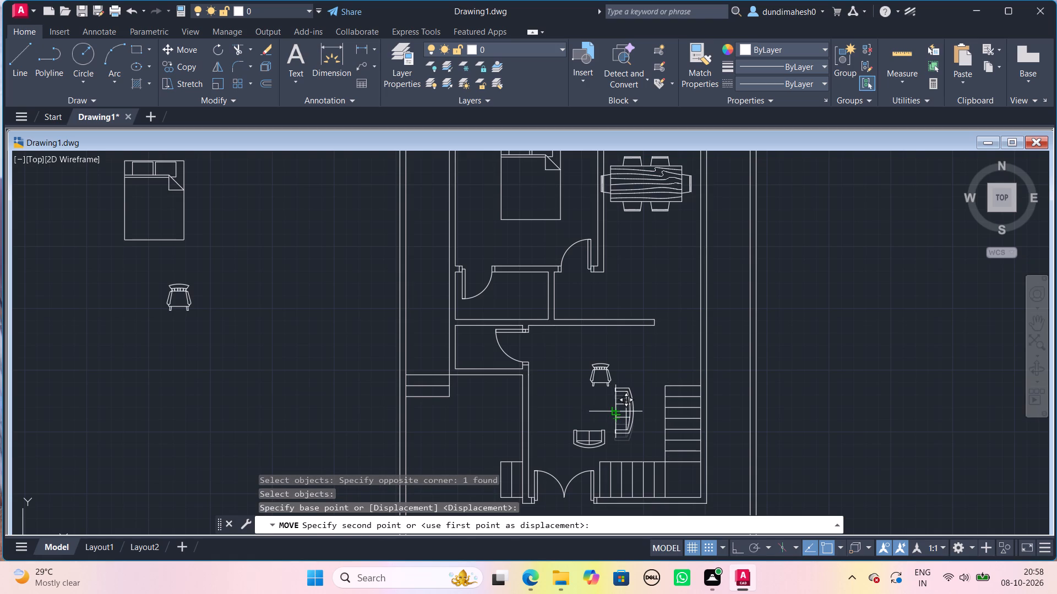
{"action": "left_click", "coordinate": [615, 409]}
Turn on Ortho mode and move the two-seat sofa straight down, closer to the double door.
{"action": "left_click", "coordinate": [611, 445]}
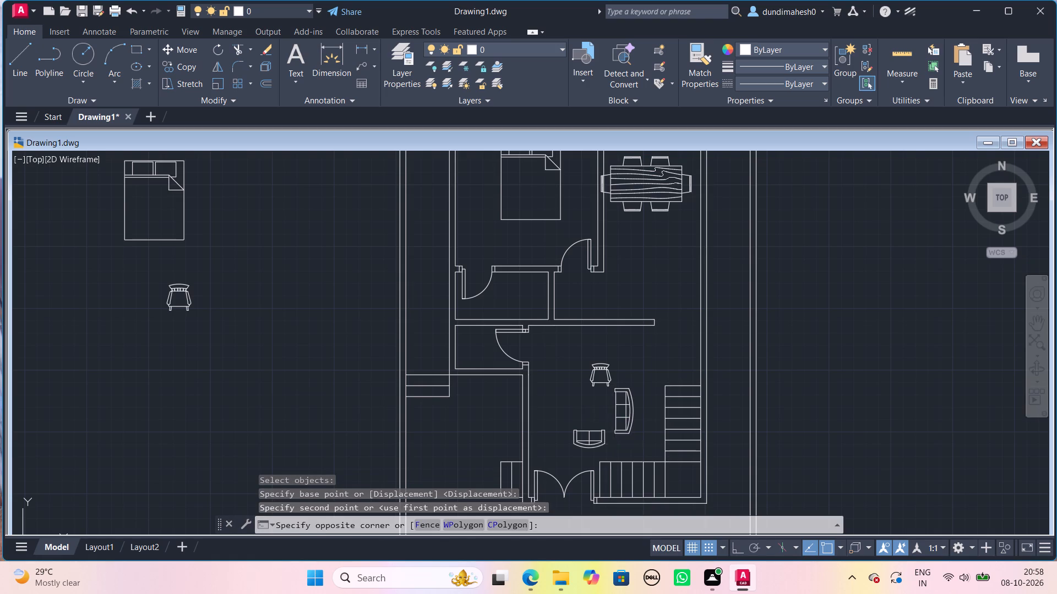
{"action": "left_click", "coordinate": [582, 435]}
{"action": "key", "text": "space"}
{"action": "left_click", "coordinate": [580, 433]}
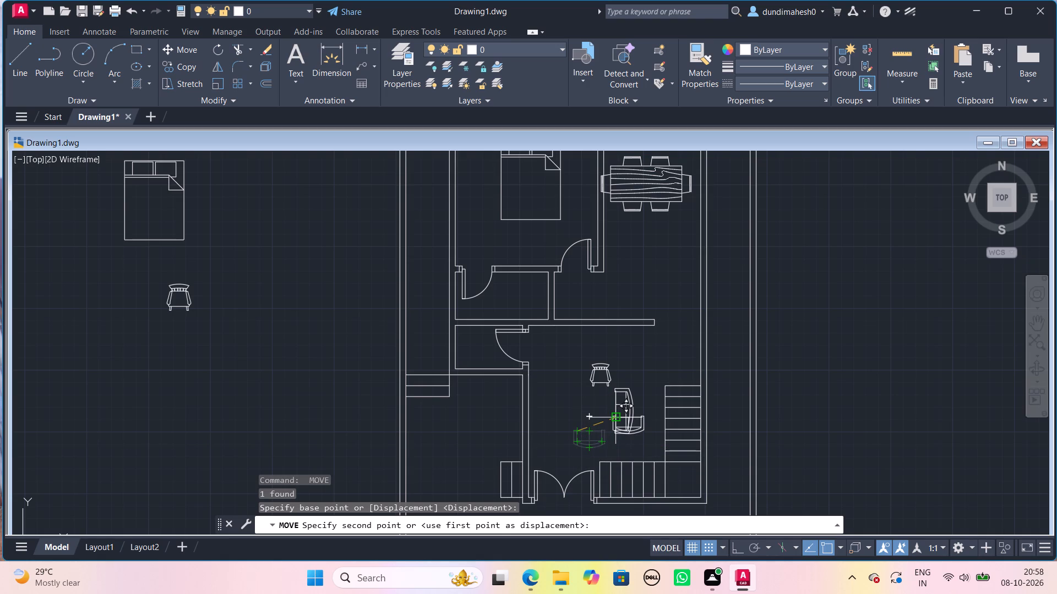
{"action": "key", "text": "F8"}
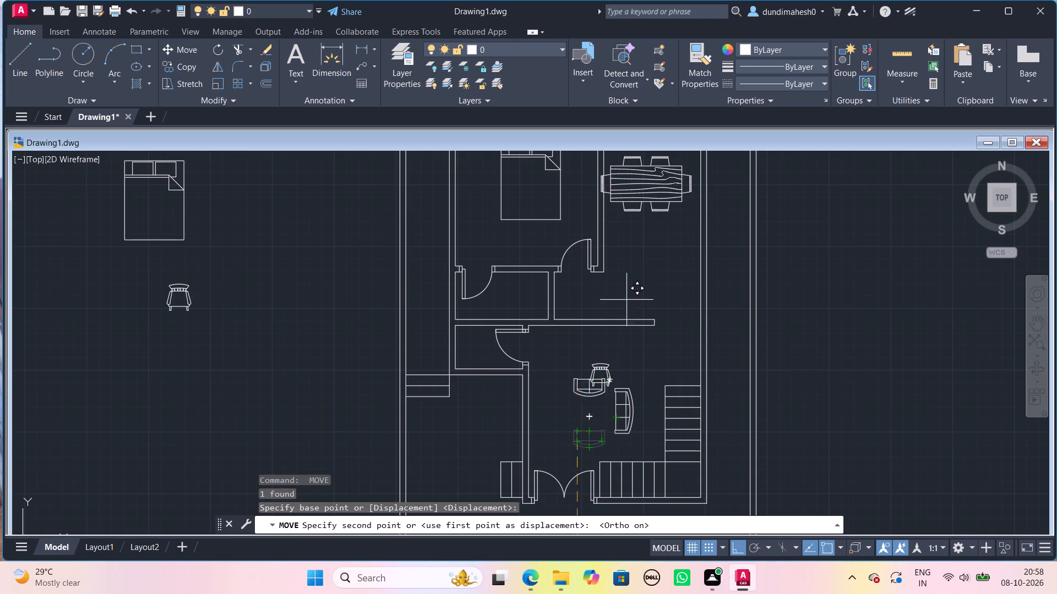
{"action": "left_click", "coordinate": [562, 431]}
Move the three-seat sofa horizontally to the right so its back sits near the staircase.
{"action": "left_click", "coordinate": [636, 438]}
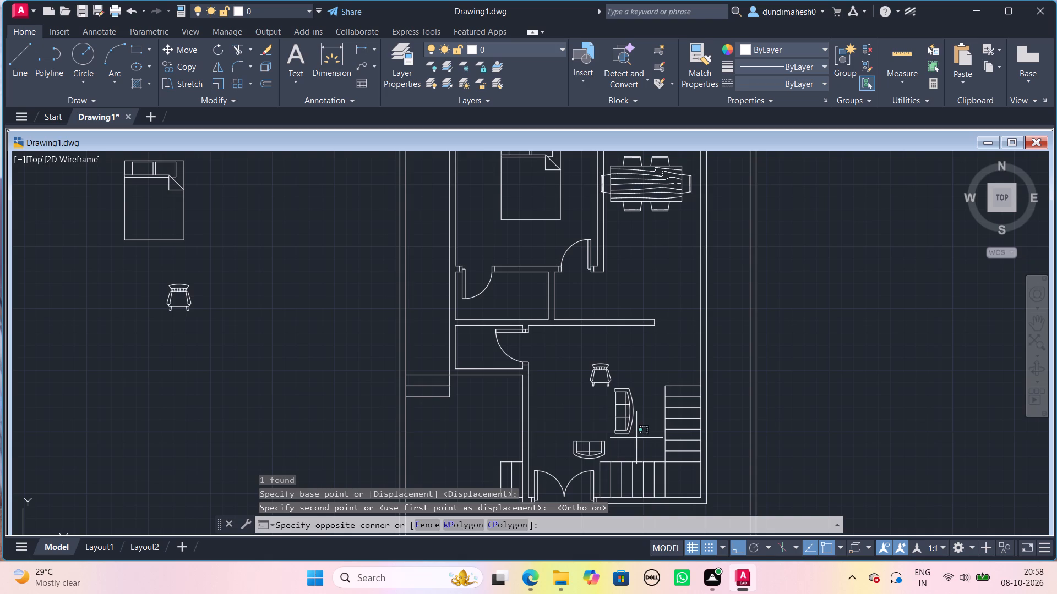
{"action": "left_click", "coordinate": [618, 428]}
{"action": "key", "text": "space"}
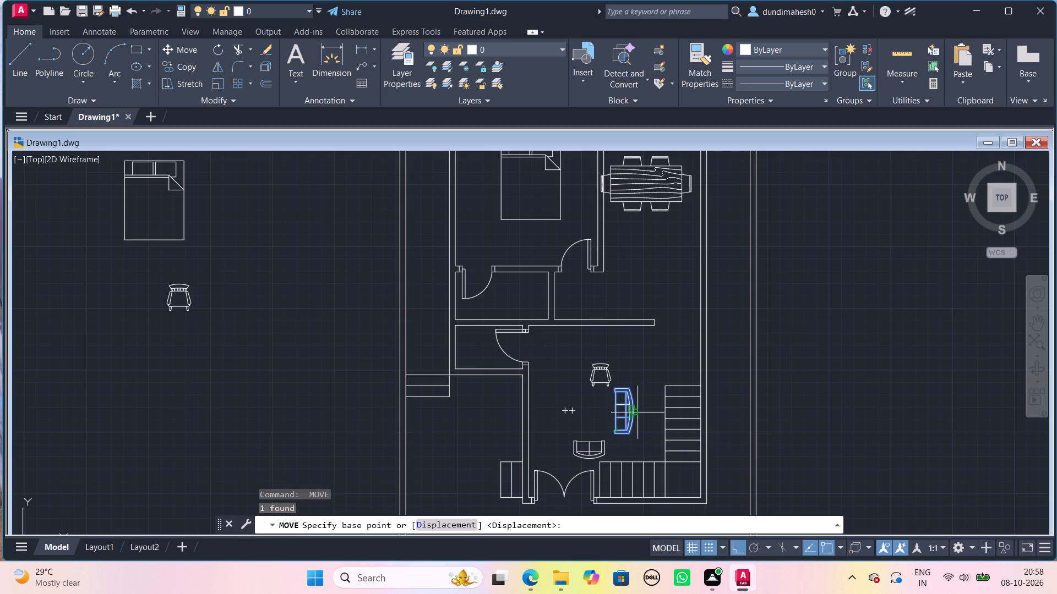
{"action": "left_click", "coordinate": [636, 410]}
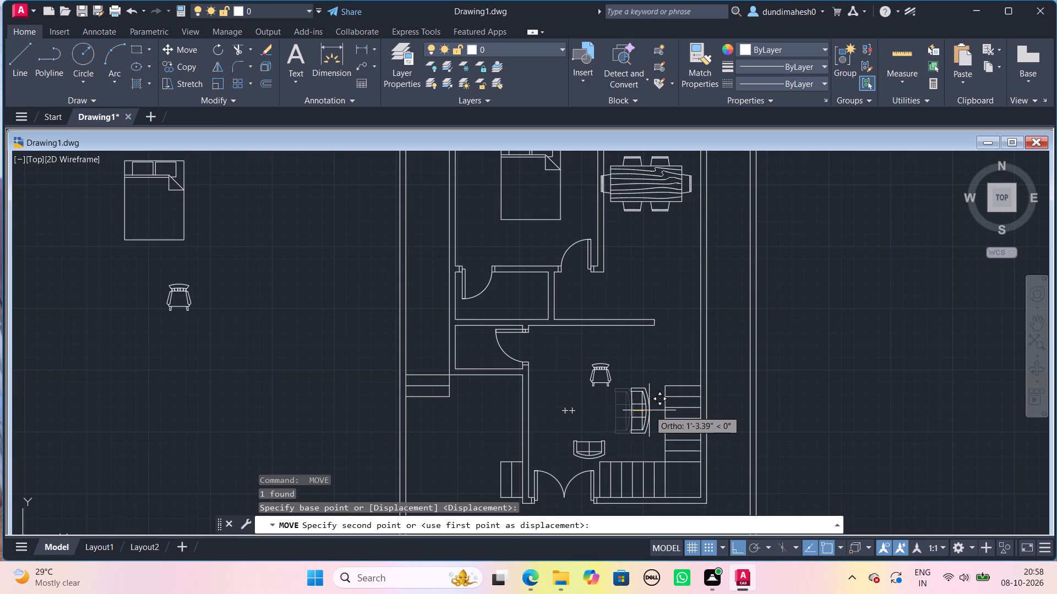
{"action": "left_click", "coordinate": [655, 397]}
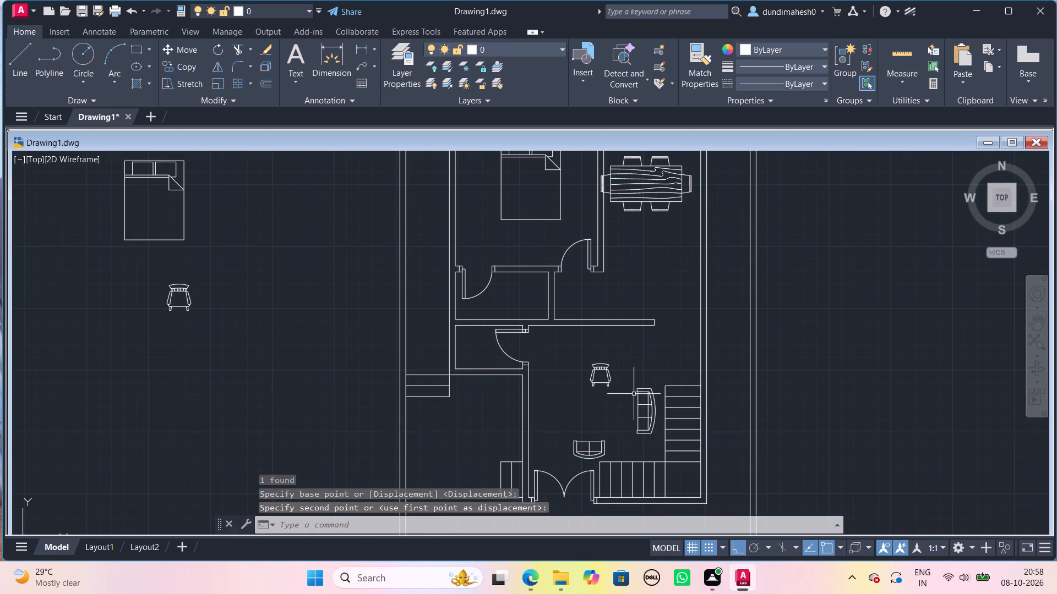
Shift the chair in the hall slightly to the right by its grip.
{"action": "left_click", "coordinate": [624, 388]}
{"action": "left_click", "coordinate": [597, 361]}
{"action": "left_click", "coordinate": [602, 360]}
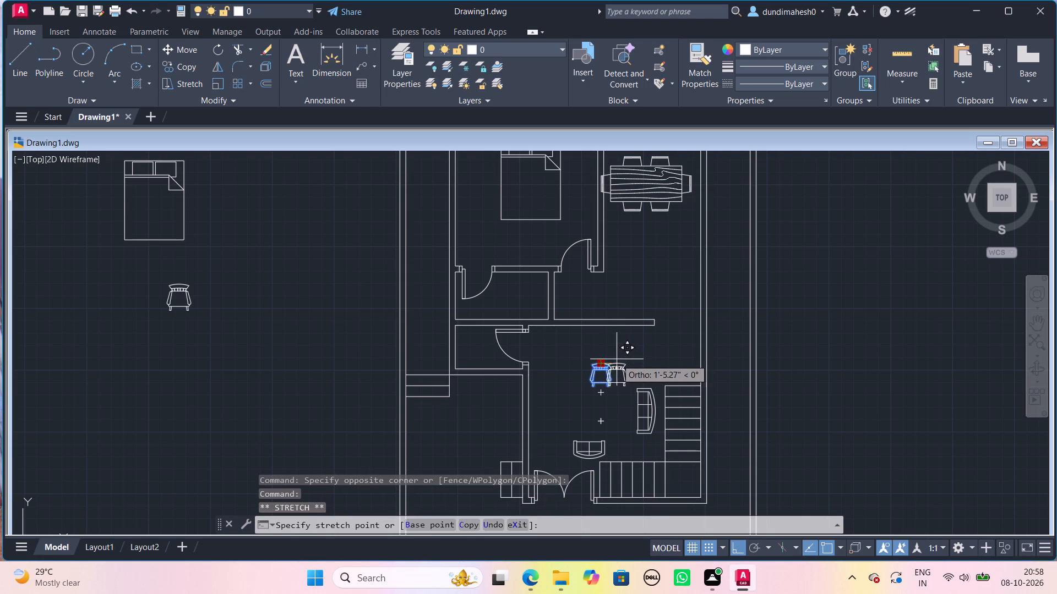
{"action": "left_click", "coordinate": [616, 359]}
Shift the two-seat sofa by its grip to the right and slightly up, below the hall chair.
{"action": "left_click", "coordinate": [619, 437]}
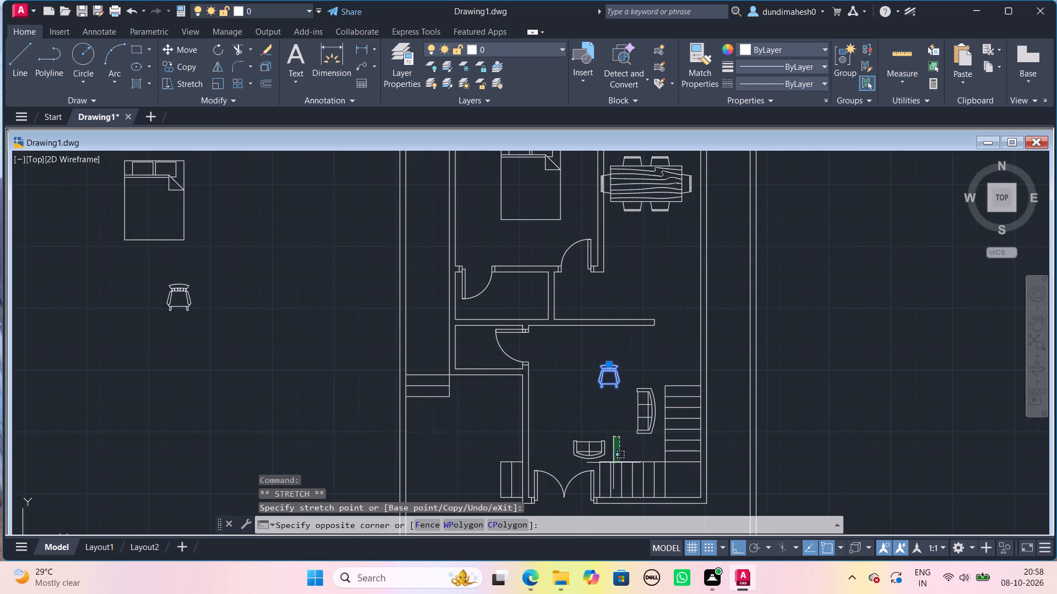
{"action": "left_click", "coordinate": [580, 450]}
{"action": "left_click", "coordinate": [591, 456]}
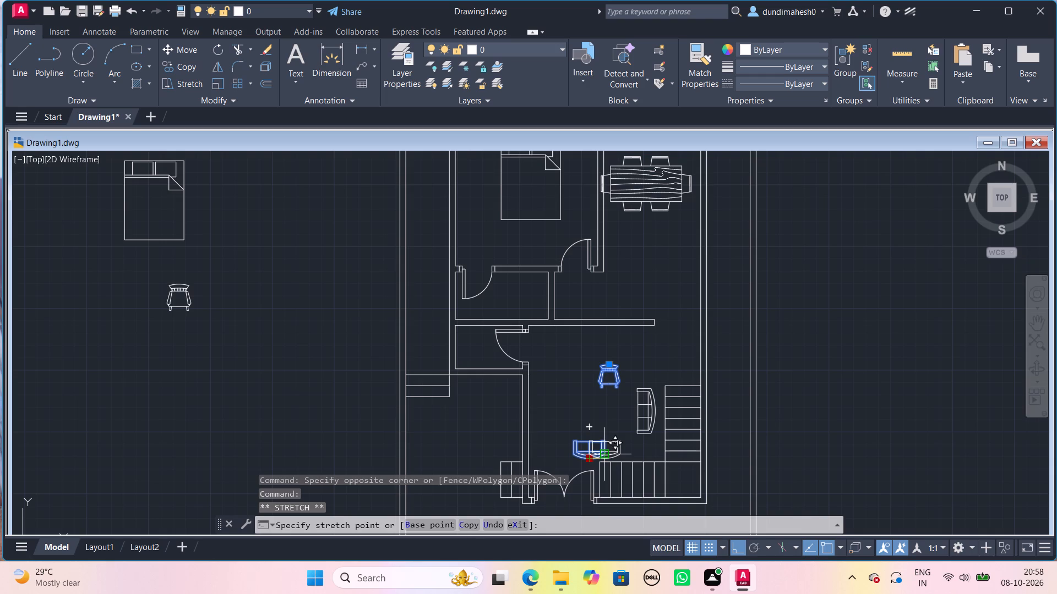
{"action": "left_click", "coordinate": [606, 452]}
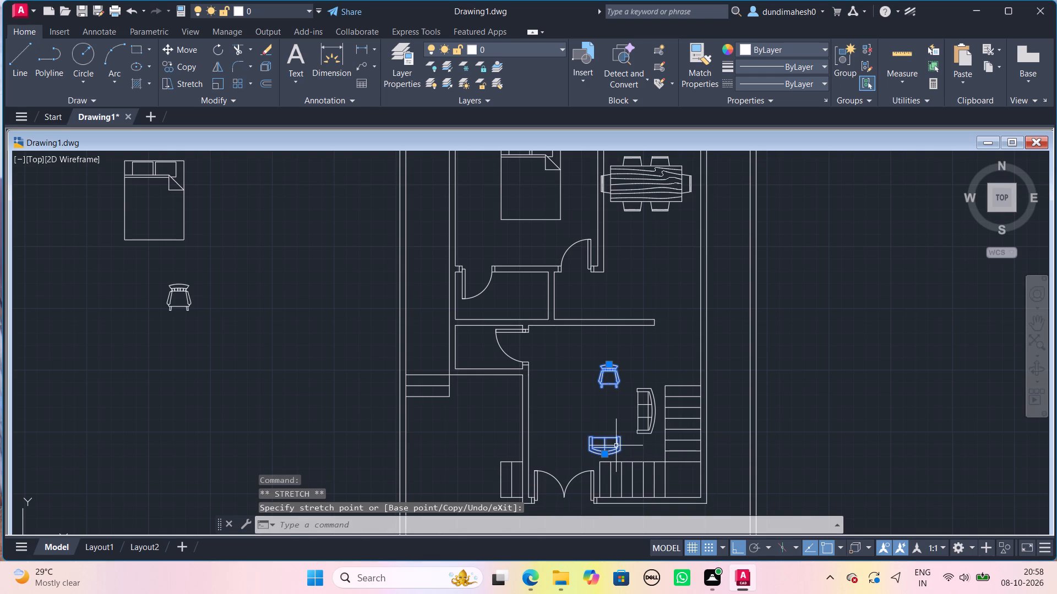
{"action": "left_click", "coordinate": [616, 446]}
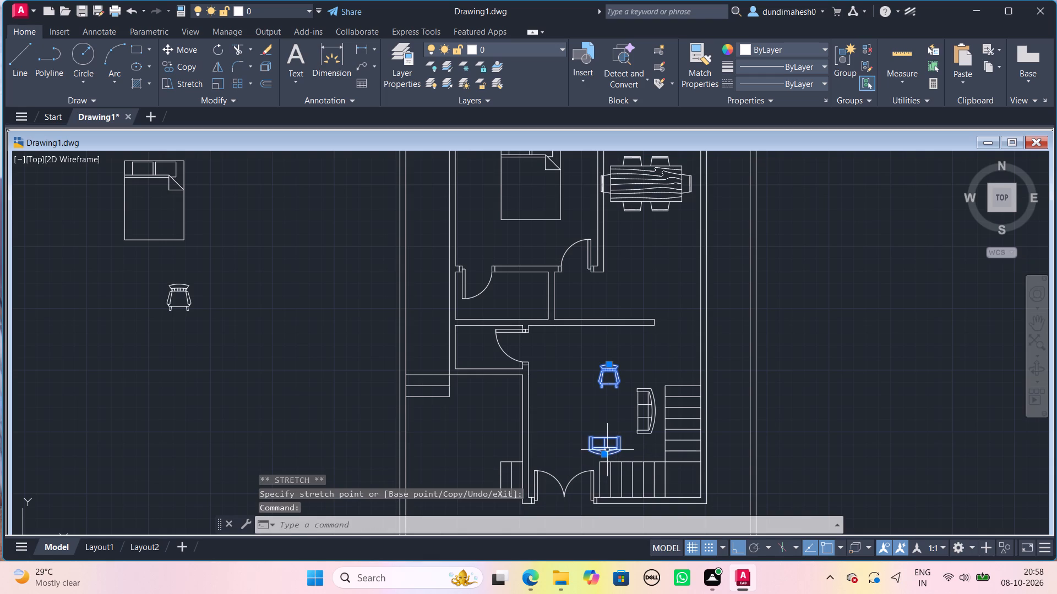
{"action": "left_click", "coordinate": [608, 453]}
{"action": "left_click", "coordinate": [607, 450]}
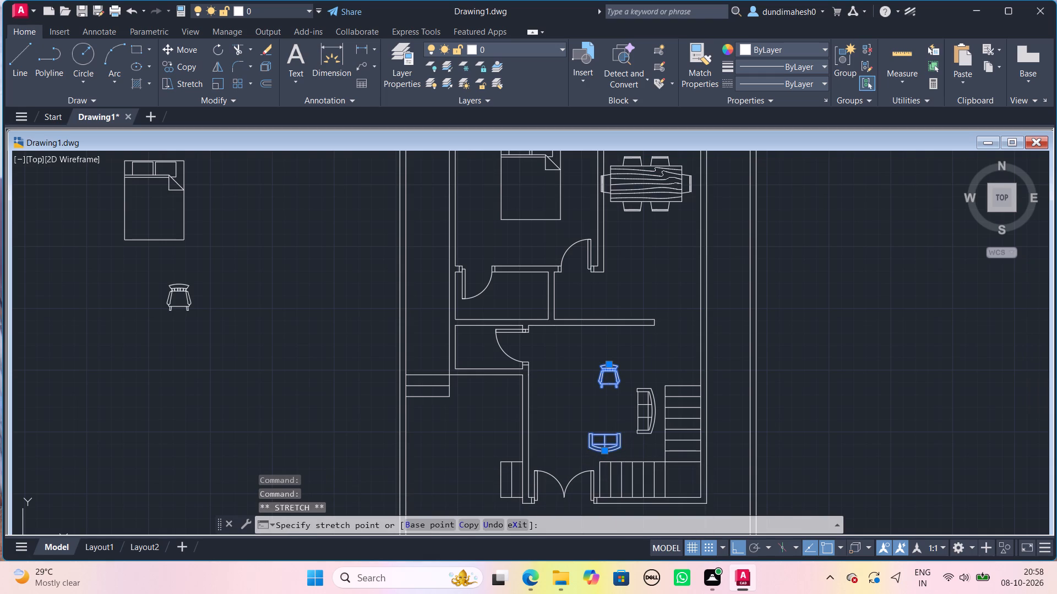
{"action": "key", "text": "space"}
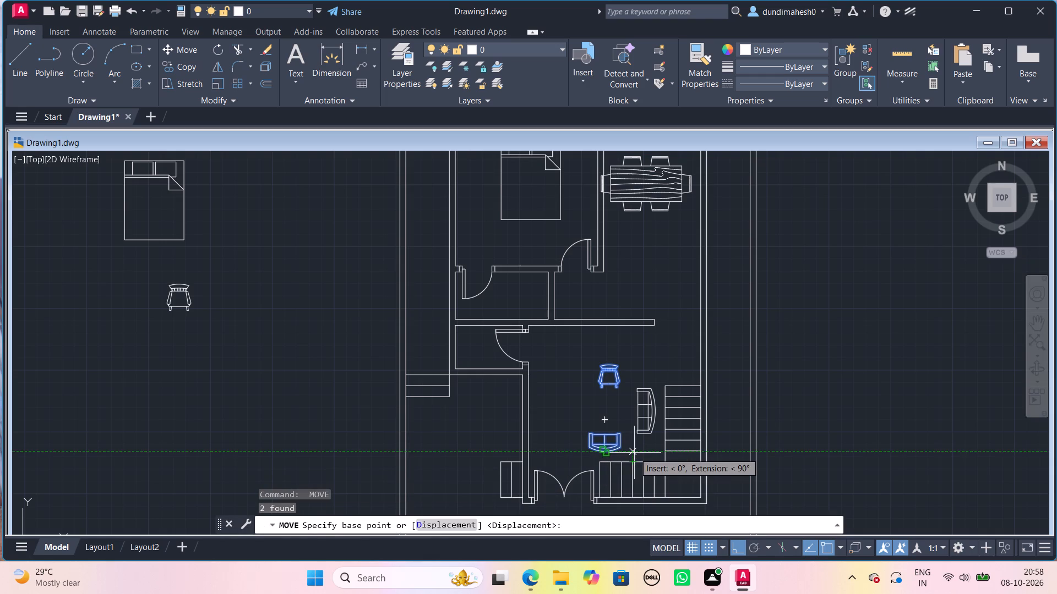
{"action": "key", "text": "Escape"}
Scale the three-seat sofa up to about 1.6 times its size from a base point midway along its front edge.
{"action": "type", "text": "sc"}
{"action": "key", "text": "Return"}
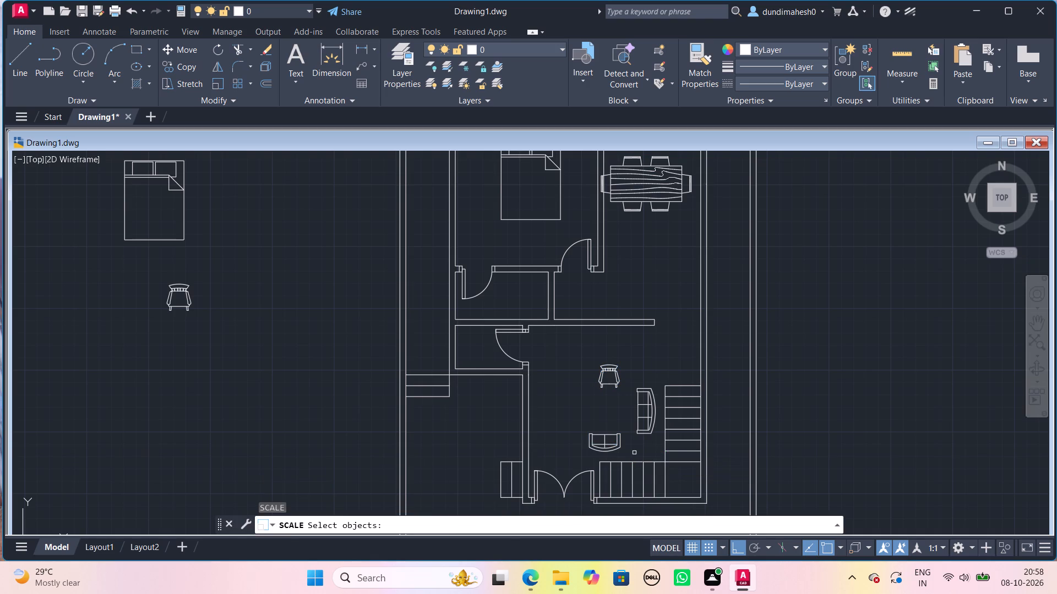
{"action": "left_click", "coordinate": [655, 411]}
{"action": "key", "text": "space"}
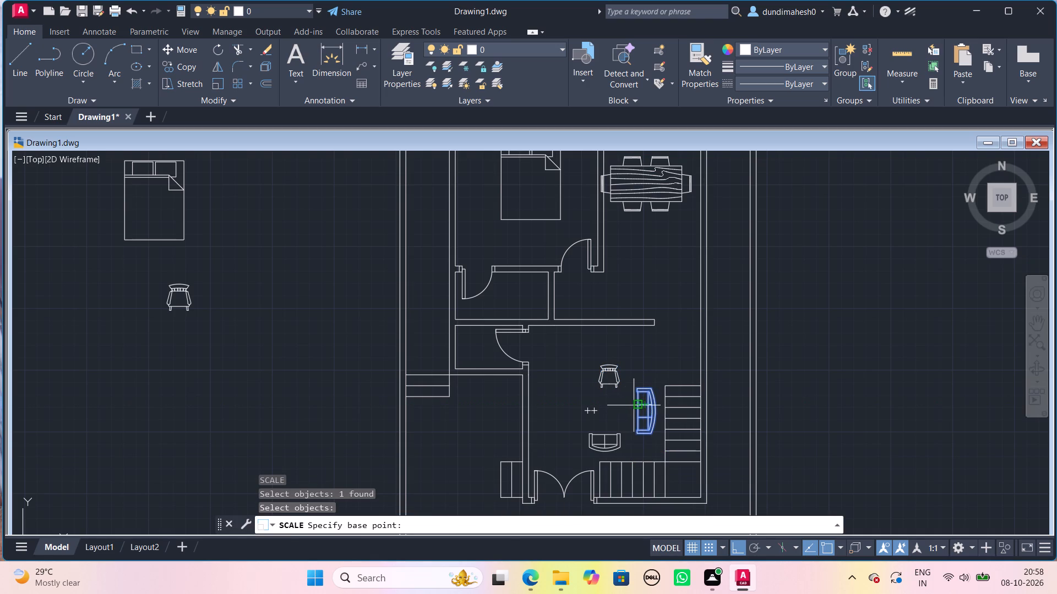
{"action": "left_click", "coordinate": [636, 408]}
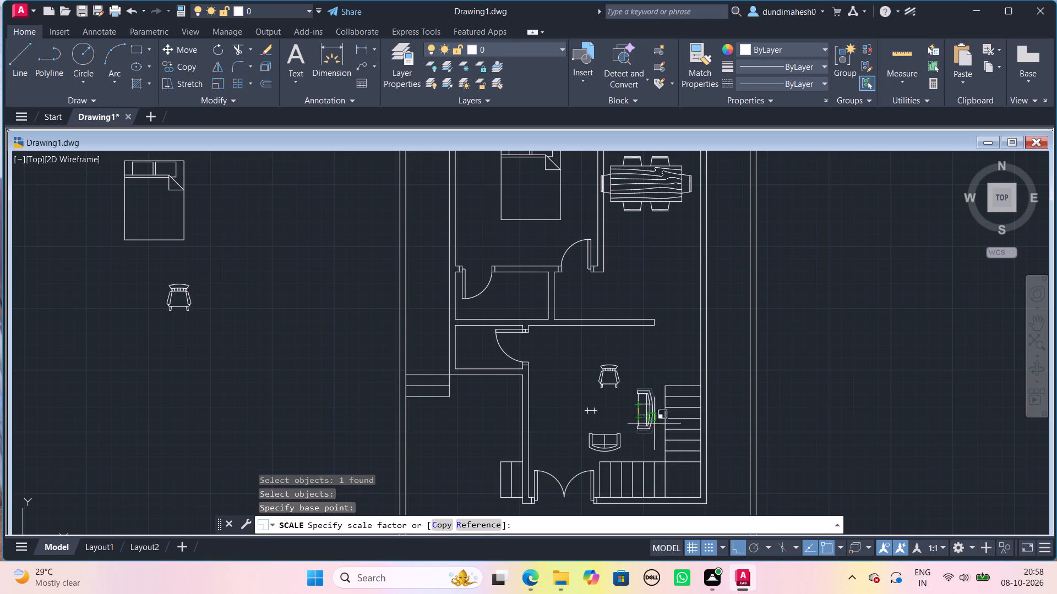
{"action": "left_click", "coordinate": [663, 430]}
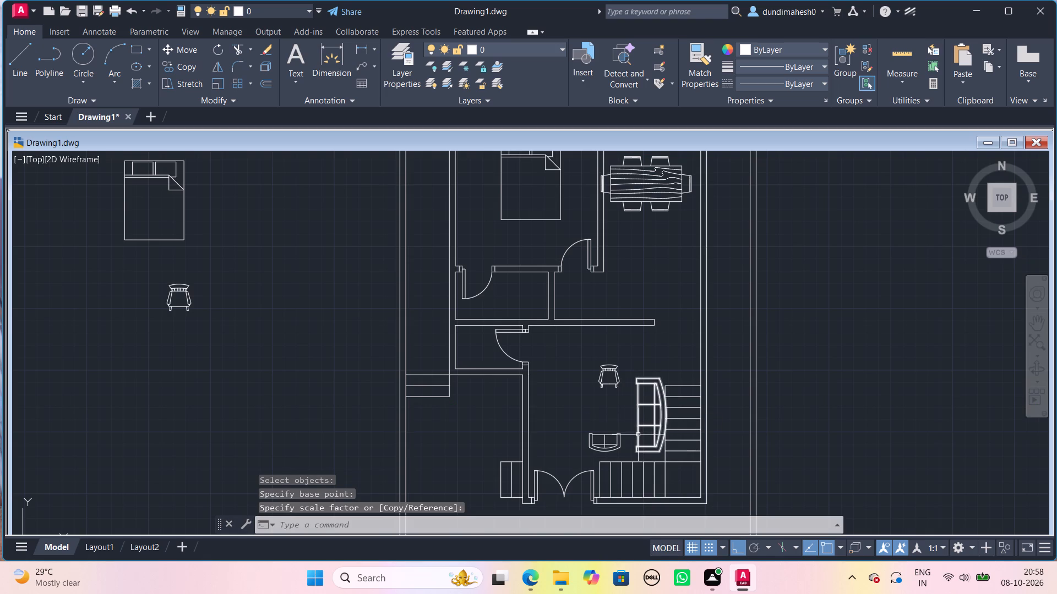
Scale the three-seat sofa down to about 0.8 of its size from its front edge, clear of the staircase.
{"action": "key", "text": "space"}
{"action": "left_click", "coordinate": [636, 428]}
{"action": "key", "text": "space"}
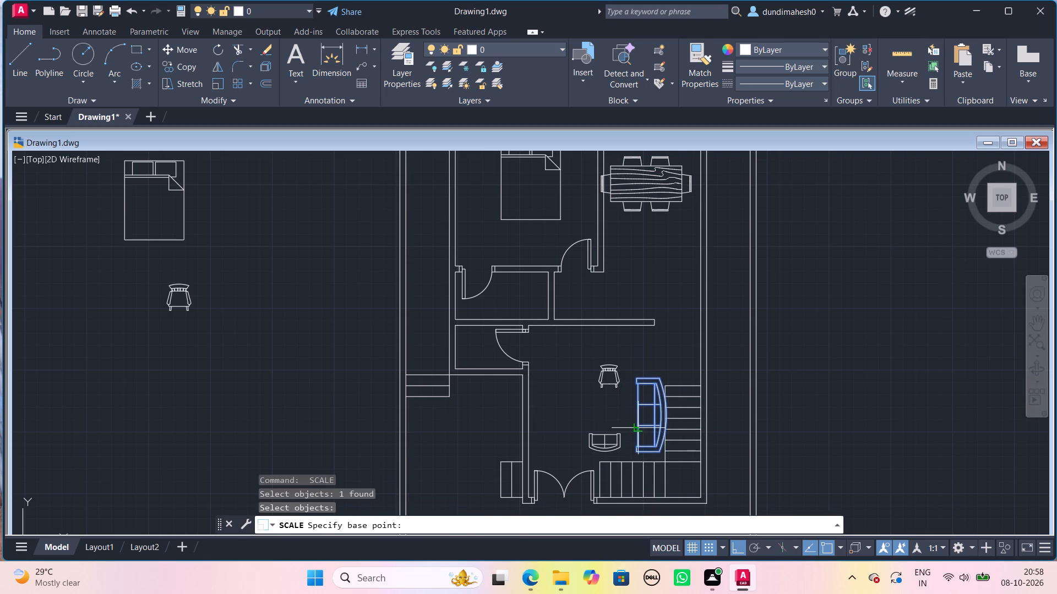
{"action": "left_click", "coordinate": [640, 415]}
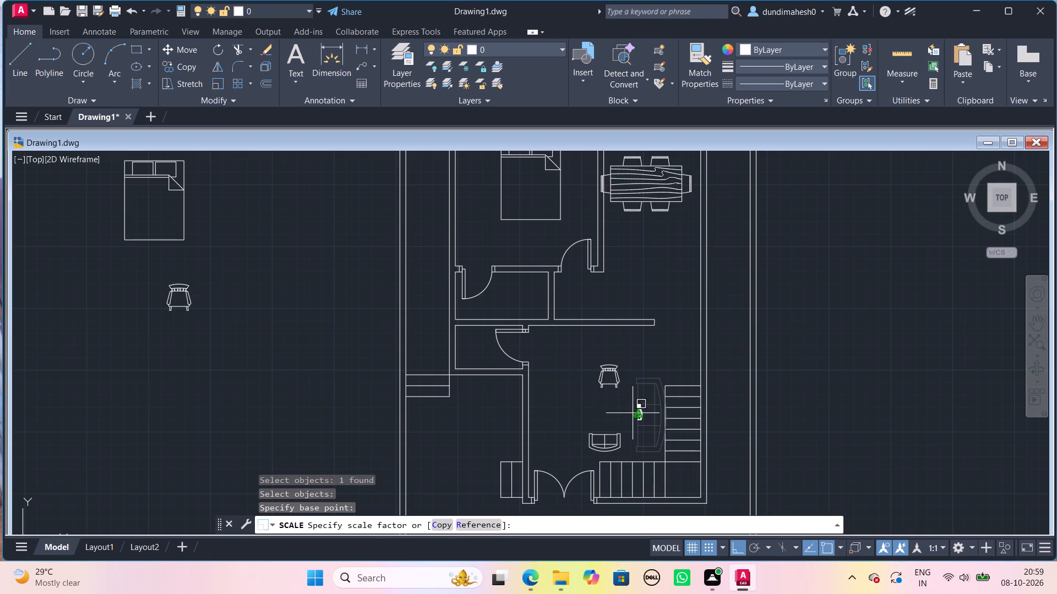
{"action": "left_click", "coordinate": [665, 429]}
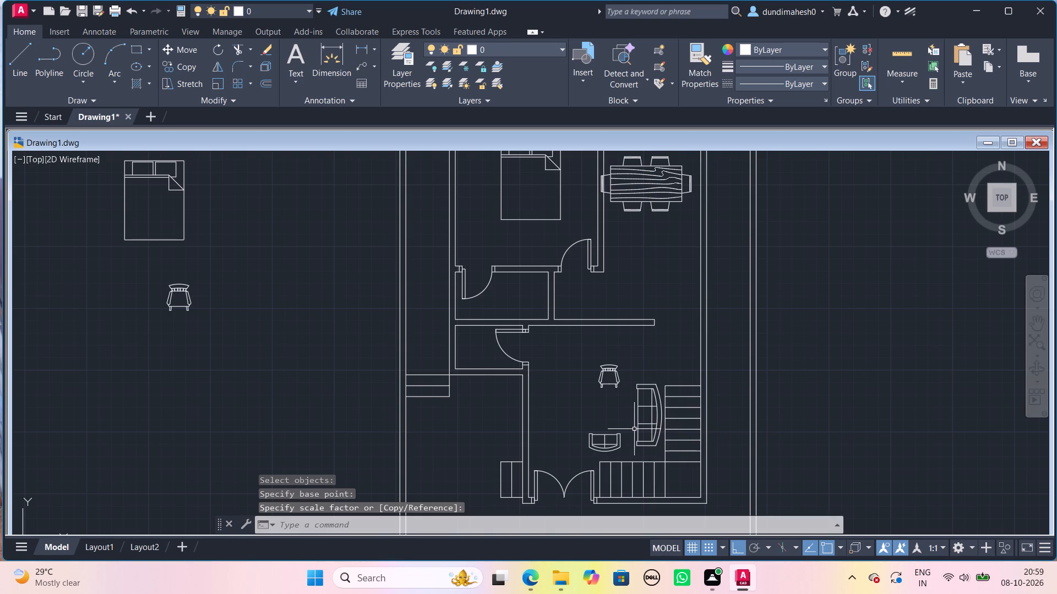
Scale the two-seat sofa up slightly from a base point at the middle of its seat.
{"action": "left_click", "coordinate": [623, 456]}
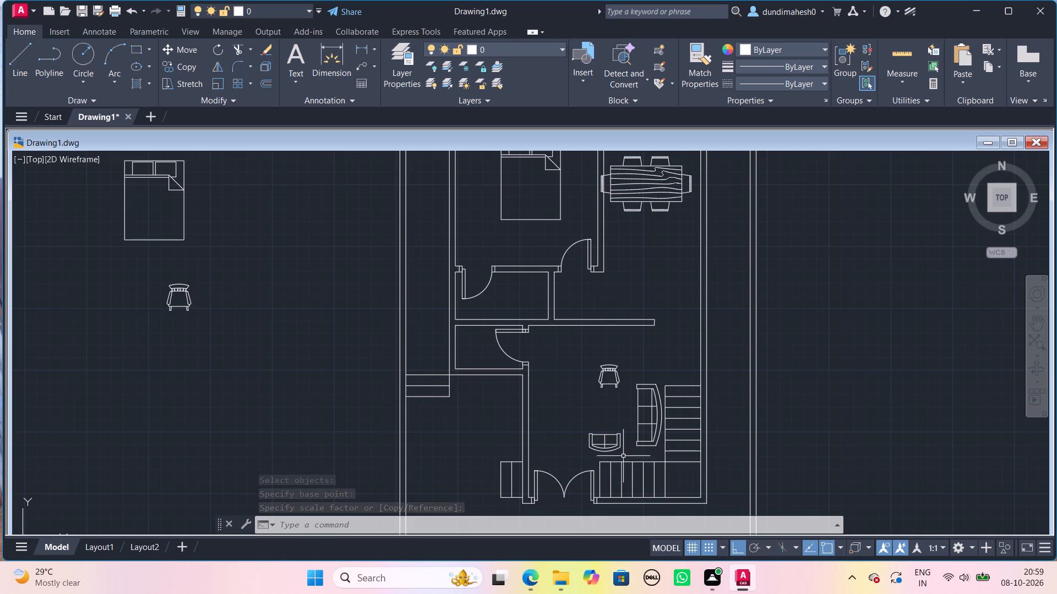
{"action": "left_click", "coordinate": [590, 437]}
{"action": "key", "text": "space"}
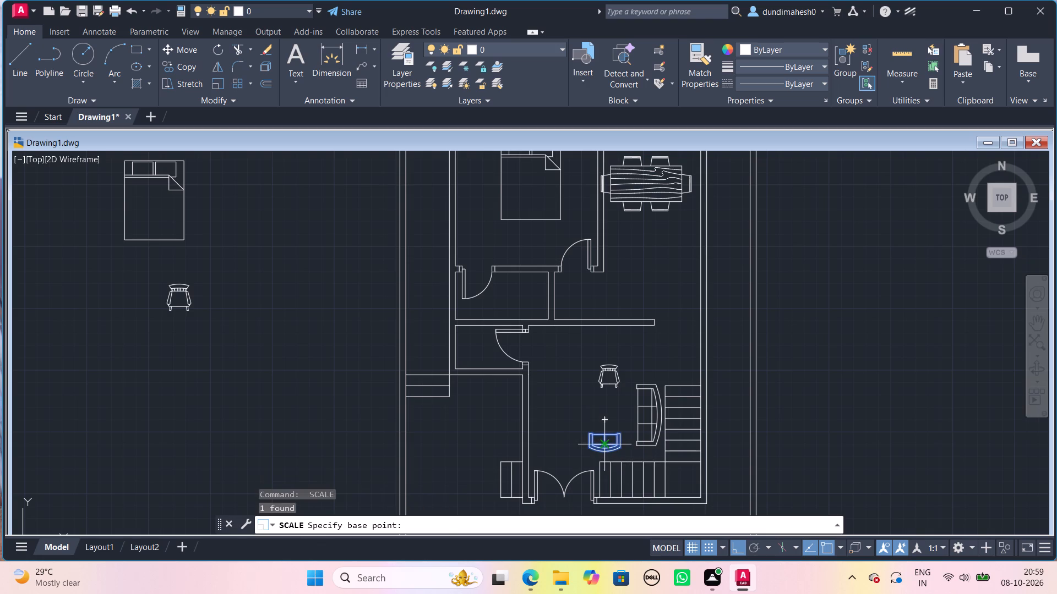
{"action": "left_click", "coordinate": [605, 444]}
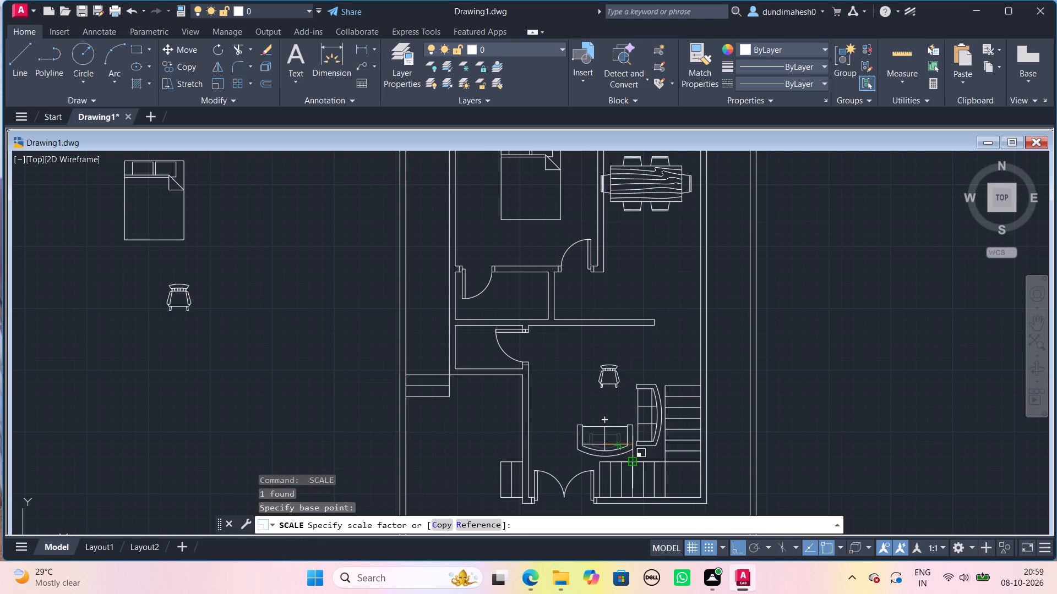
{"action": "left_click", "coordinate": [625, 455]}
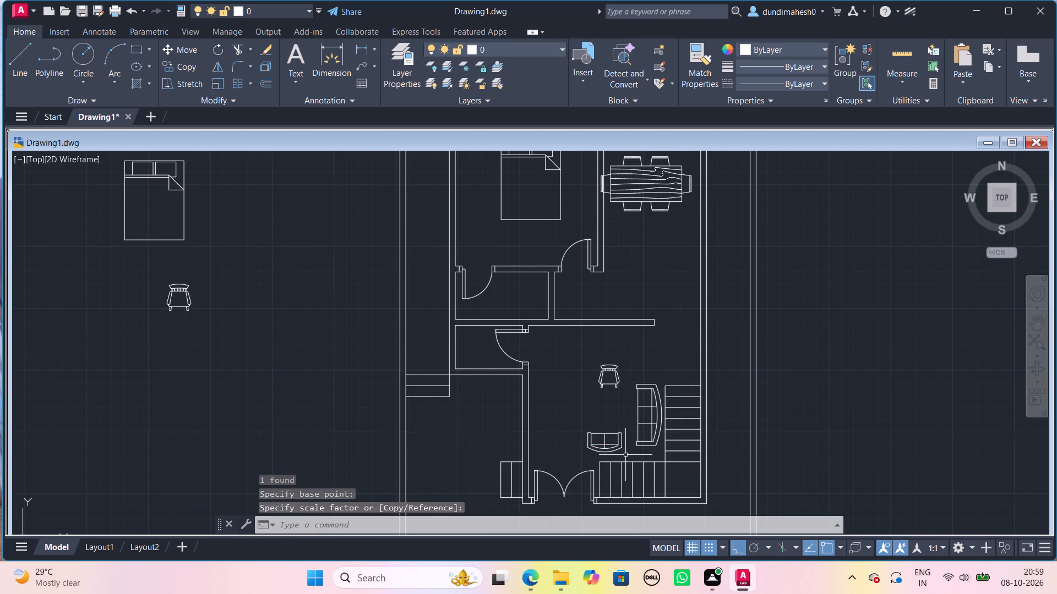
Try to scale the two-seat sofa again from a base point at the middle of its back.
{"action": "left_click", "coordinate": [625, 455]}
{"action": "left_click", "coordinate": [612, 448]}
{"action": "left_click", "coordinate": [614, 448]}
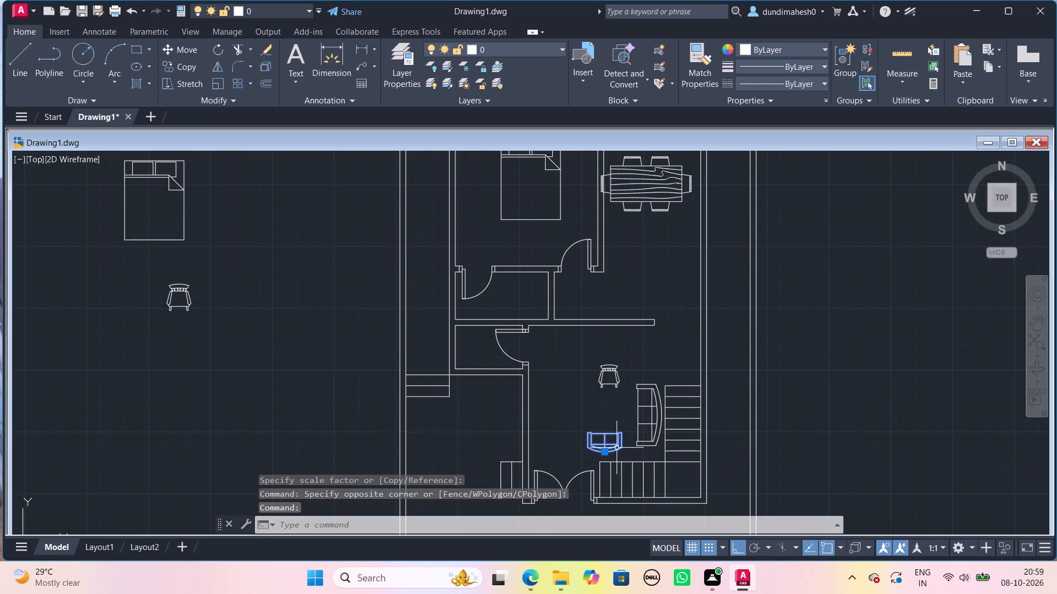
{"action": "left_click", "coordinate": [612, 448]}
{"action": "key", "text": "space"}
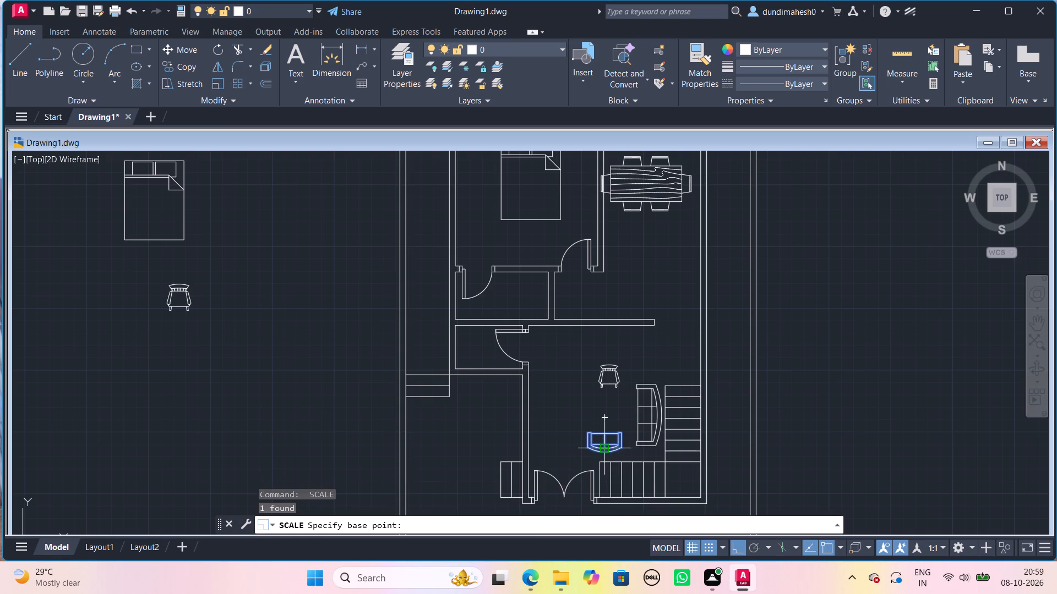
{"action": "left_click", "coordinate": [603, 448]}
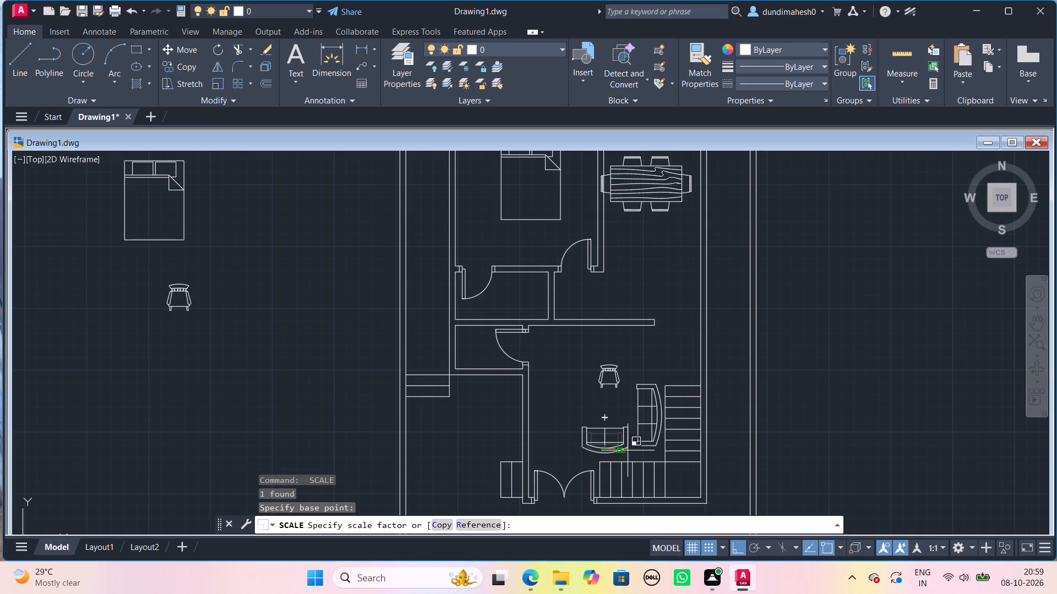
{"action": "left_click", "coordinate": [628, 451]}
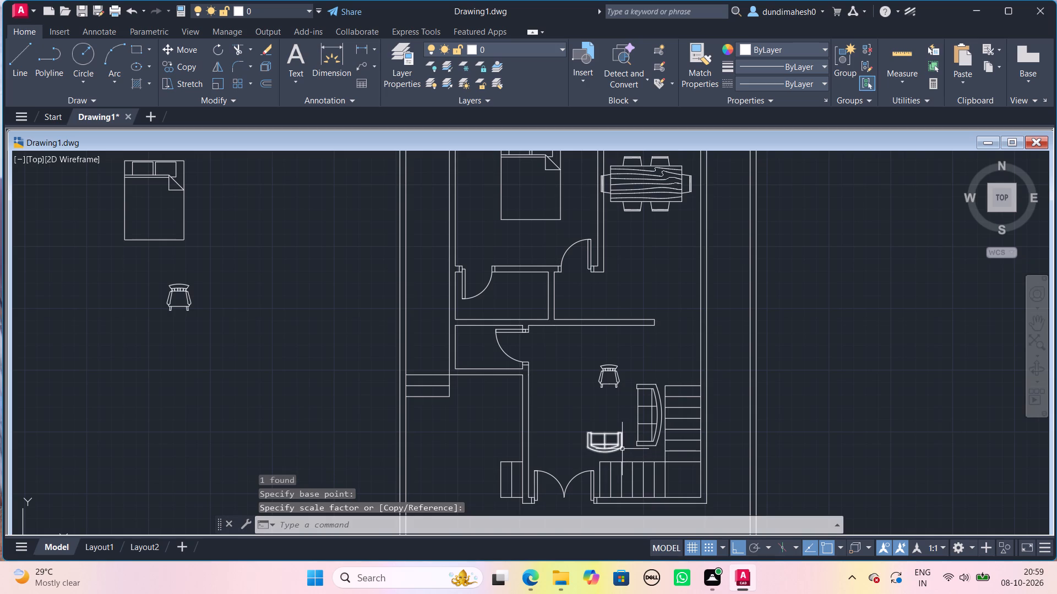
Scale the two-seat sofa up slightly from a base point near the right end of its seat.
{"action": "left_click", "coordinate": [622, 449]}
{"action": "key", "text": "space"}
{"action": "left_click", "coordinate": [615, 445]}
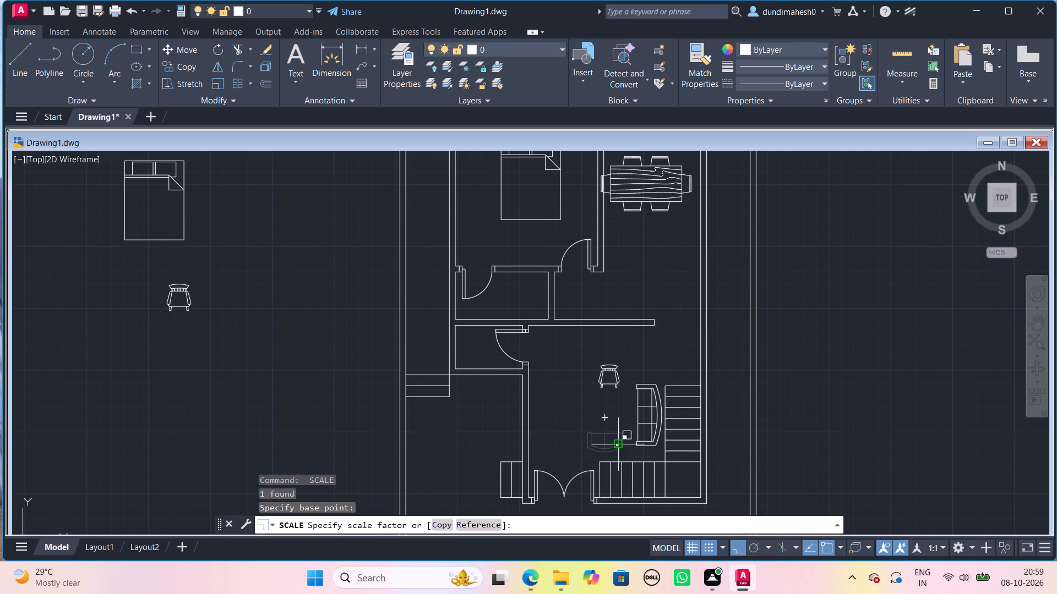
{"action": "left_click", "coordinate": [640, 450]}
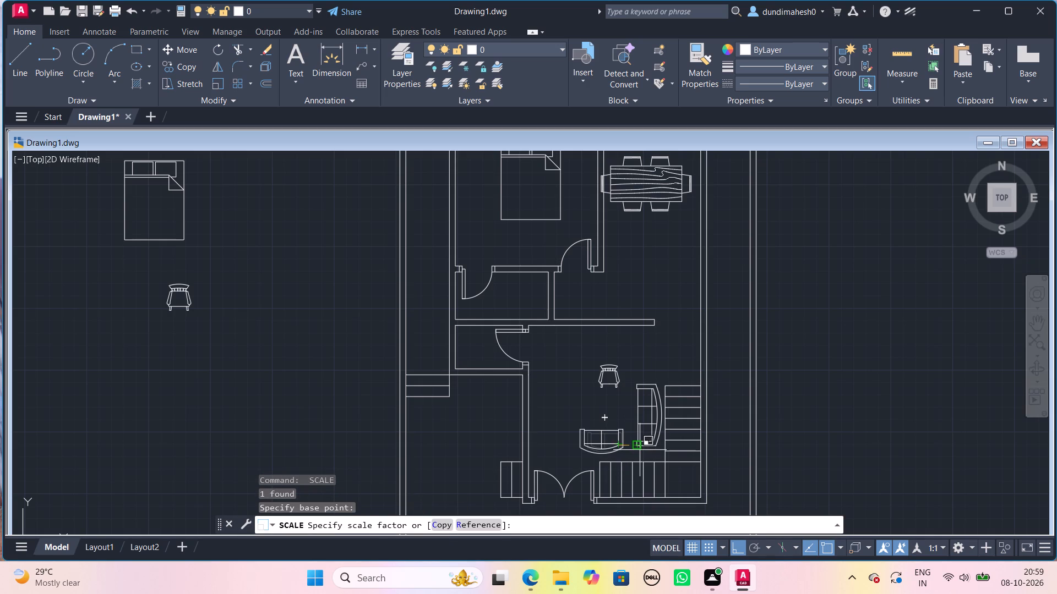
Scale the living-room armchair up slightly from a base point on its back edge.
{"action": "left_click", "coordinate": [609, 398]}
{"action": "left_click", "coordinate": [609, 353]}
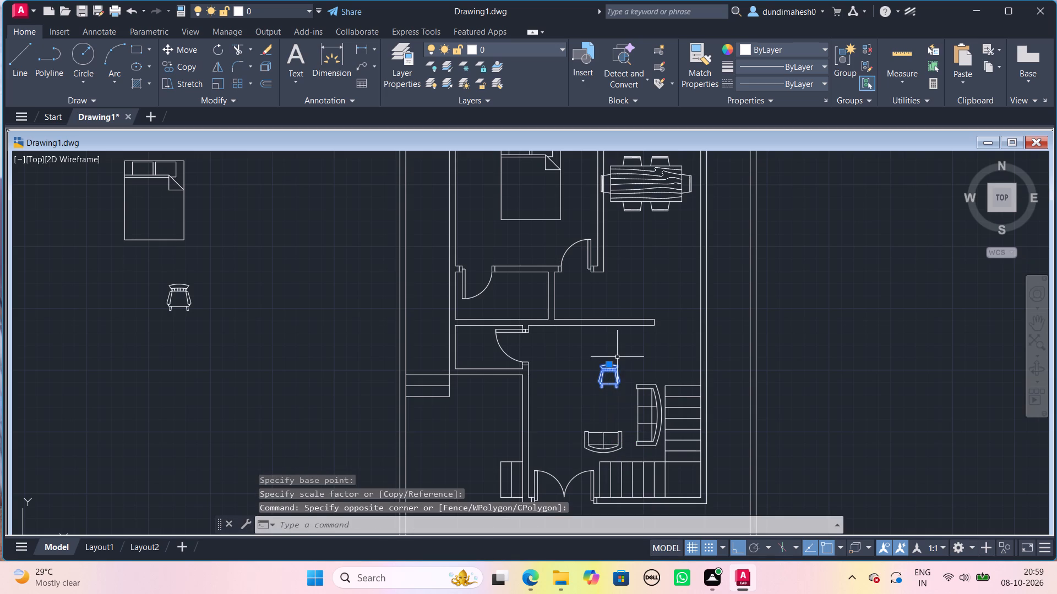
{"action": "key", "text": "space"}
{"action": "left_click", "coordinate": [612, 367]}
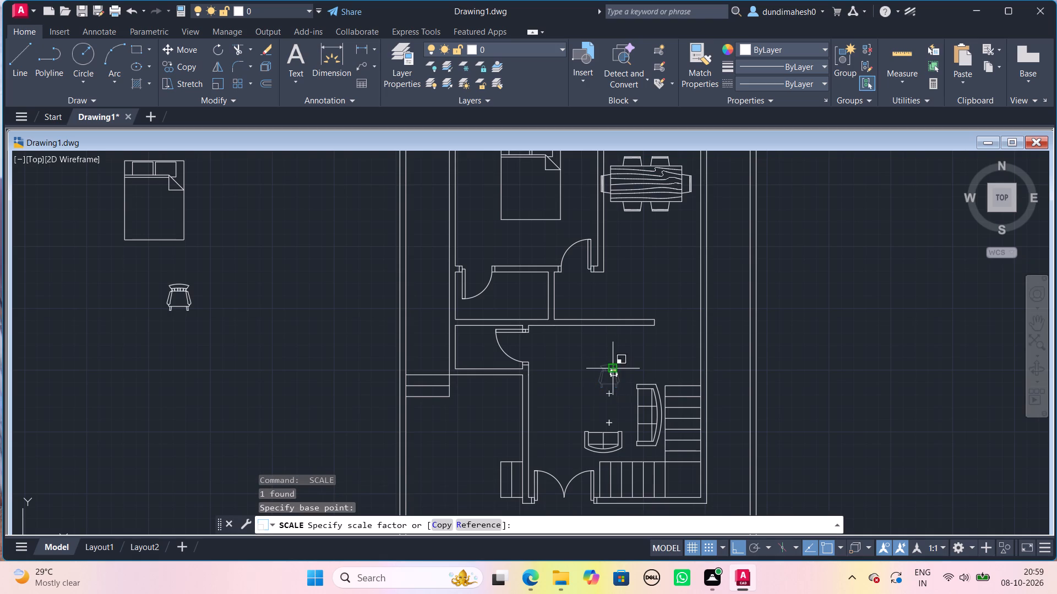
{"action": "left_click", "coordinate": [639, 373]}
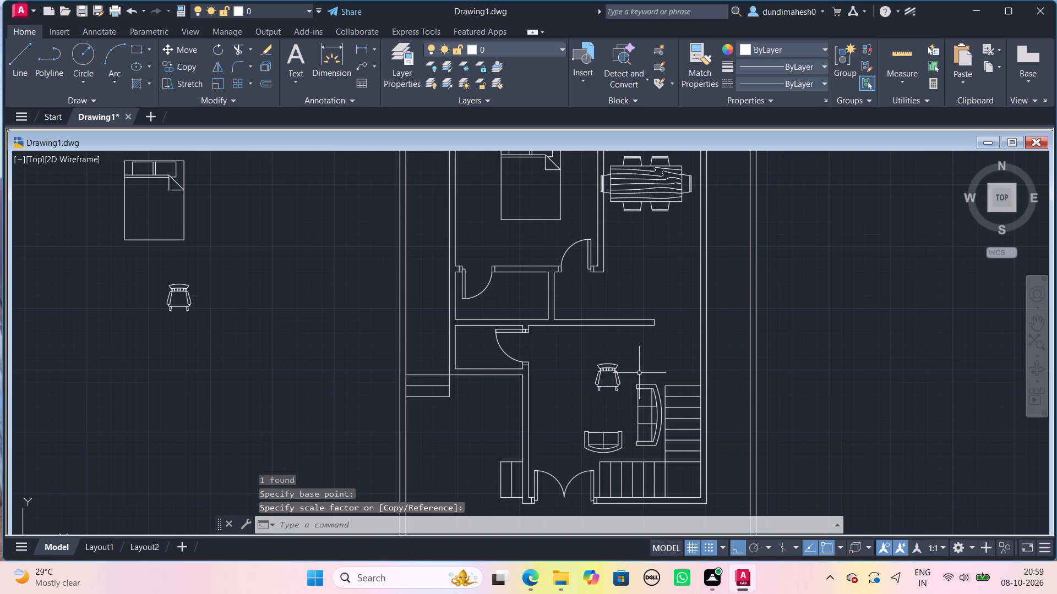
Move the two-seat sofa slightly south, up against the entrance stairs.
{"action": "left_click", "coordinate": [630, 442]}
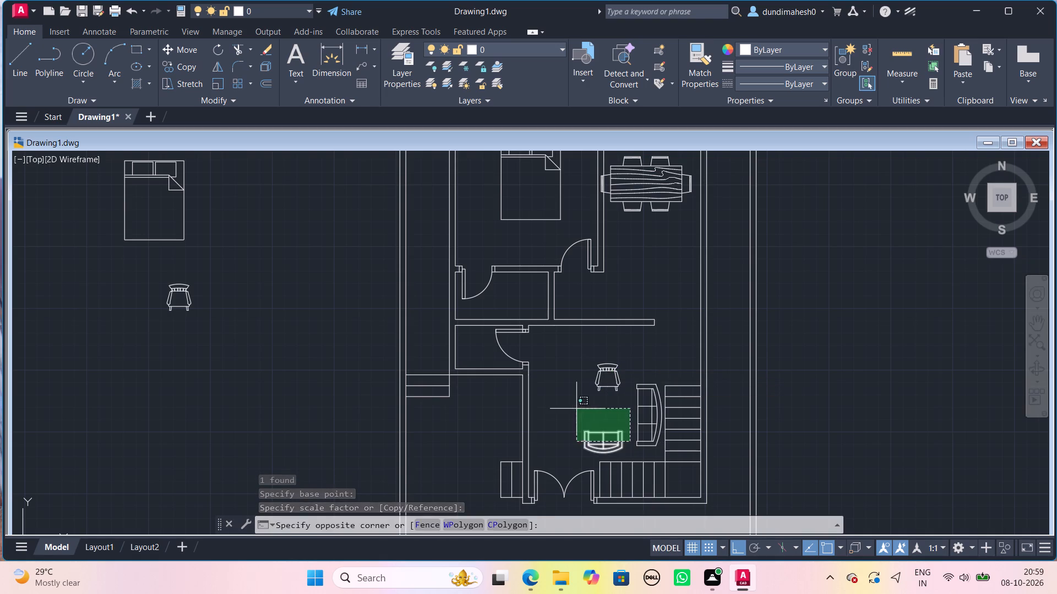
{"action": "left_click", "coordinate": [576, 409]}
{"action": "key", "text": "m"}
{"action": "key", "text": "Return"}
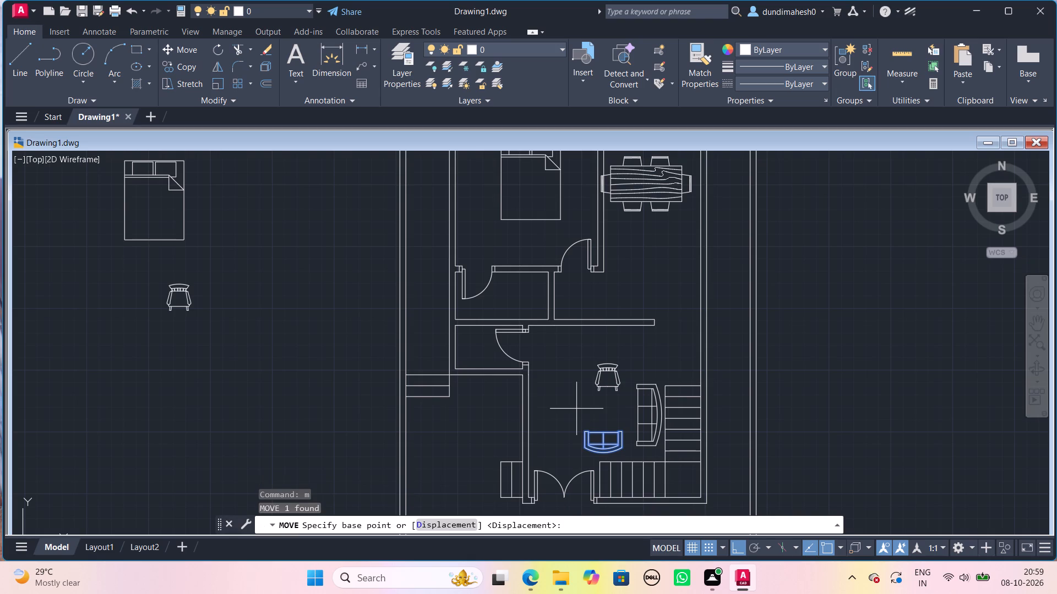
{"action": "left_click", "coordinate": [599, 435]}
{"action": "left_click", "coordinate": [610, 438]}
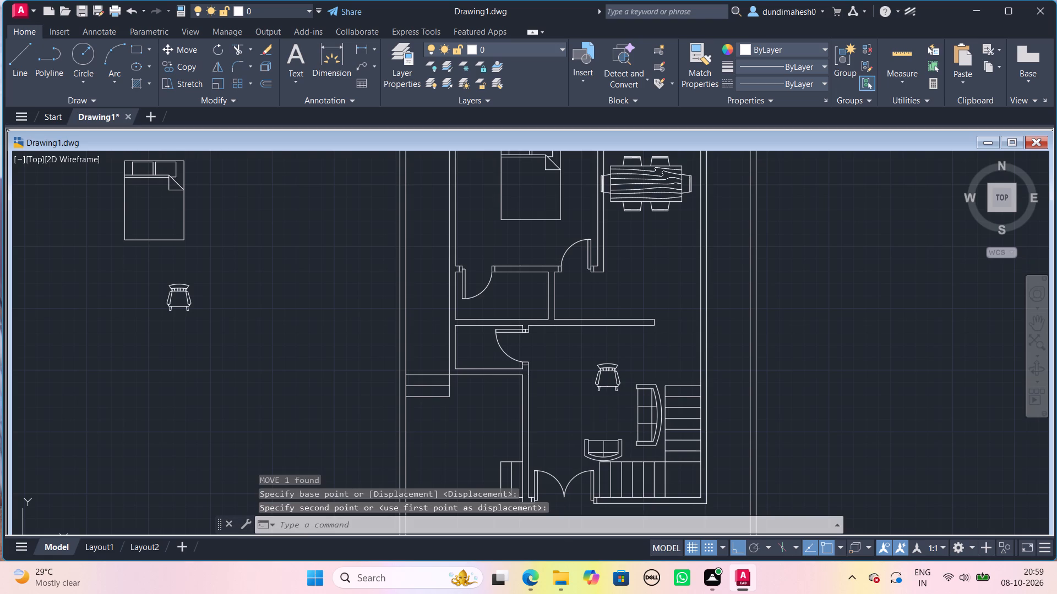
Move the two-seat sofa a short distance back north, leaving a gap to the entrance stairs.
{"action": "left_click", "coordinate": [610, 438]}
{"action": "left_click", "coordinate": [610, 464]}
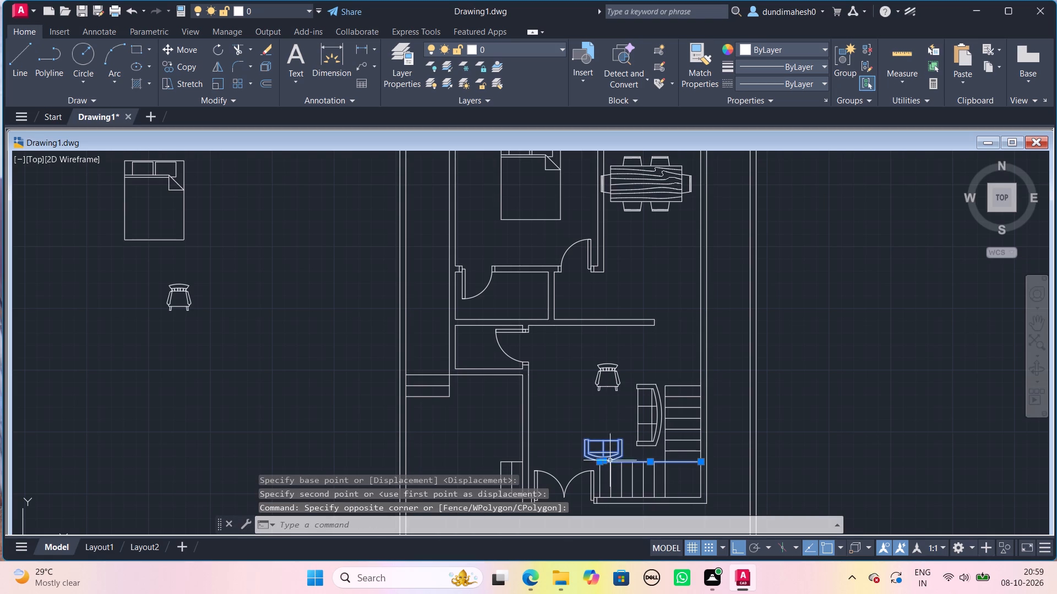
{"action": "key", "text": "Escape"}
{"action": "left_click", "coordinate": [612, 449]}
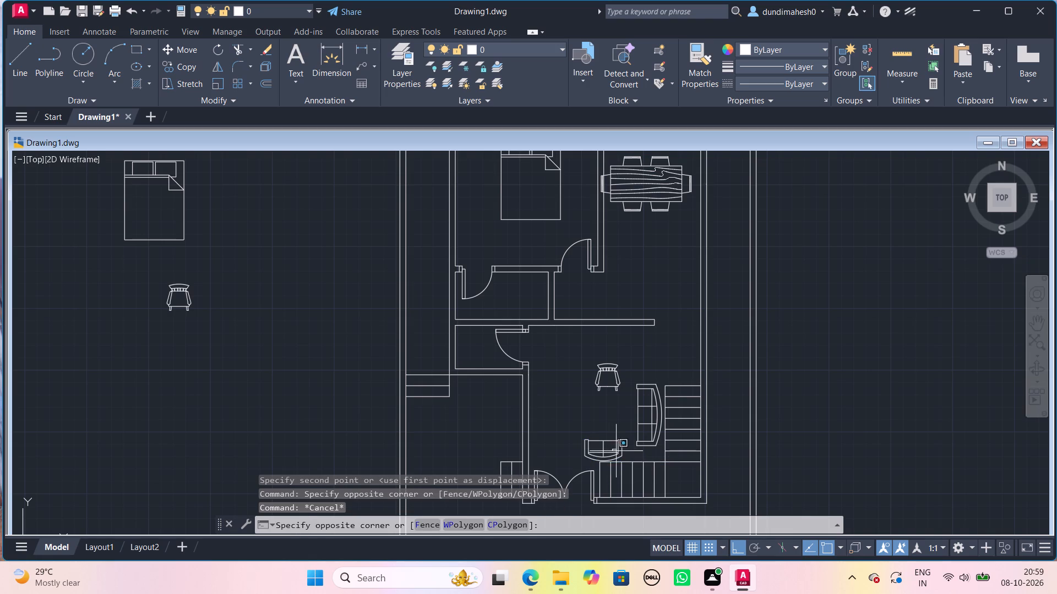
{"action": "left_click", "coordinate": [622, 451]}
{"action": "left_click", "coordinate": [622, 451]}
{"action": "left_click", "coordinate": [610, 445]}
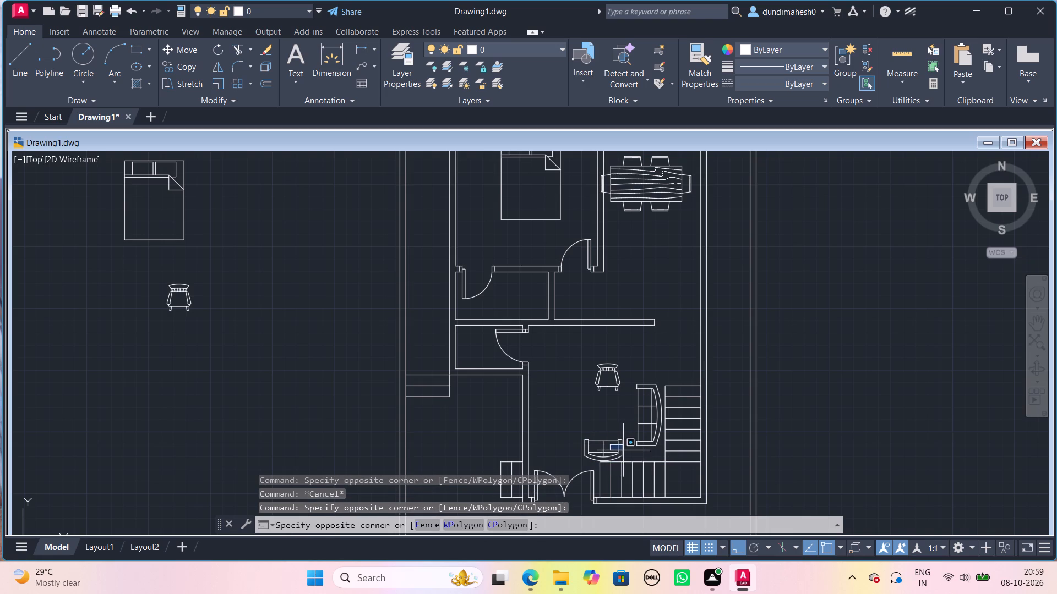
{"action": "double_click", "coordinate": [623, 450]}
{"action": "key", "text": "space"}
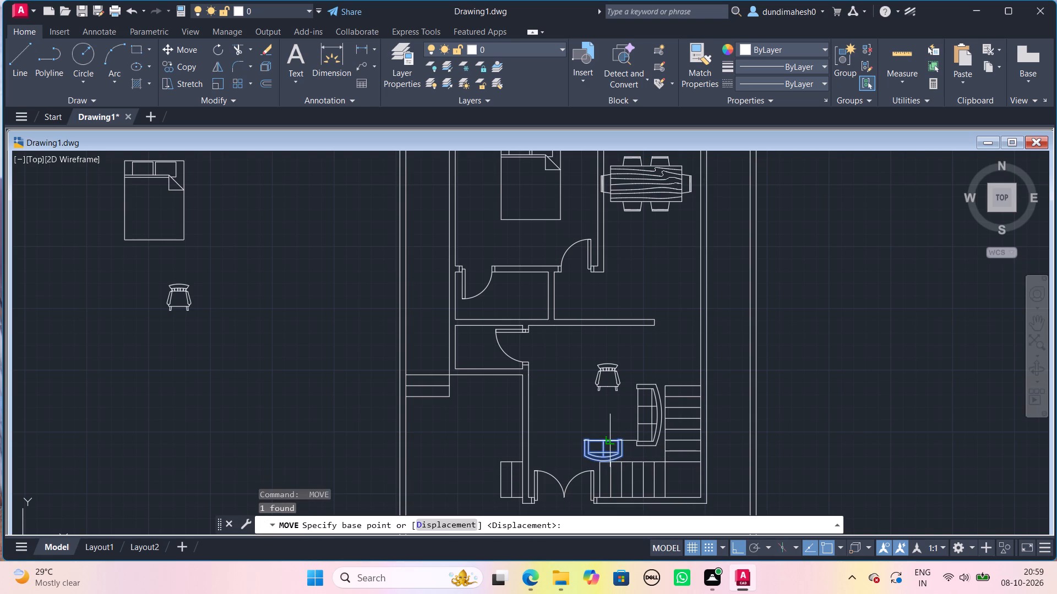
{"action": "left_click", "coordinate": [605, 439]}
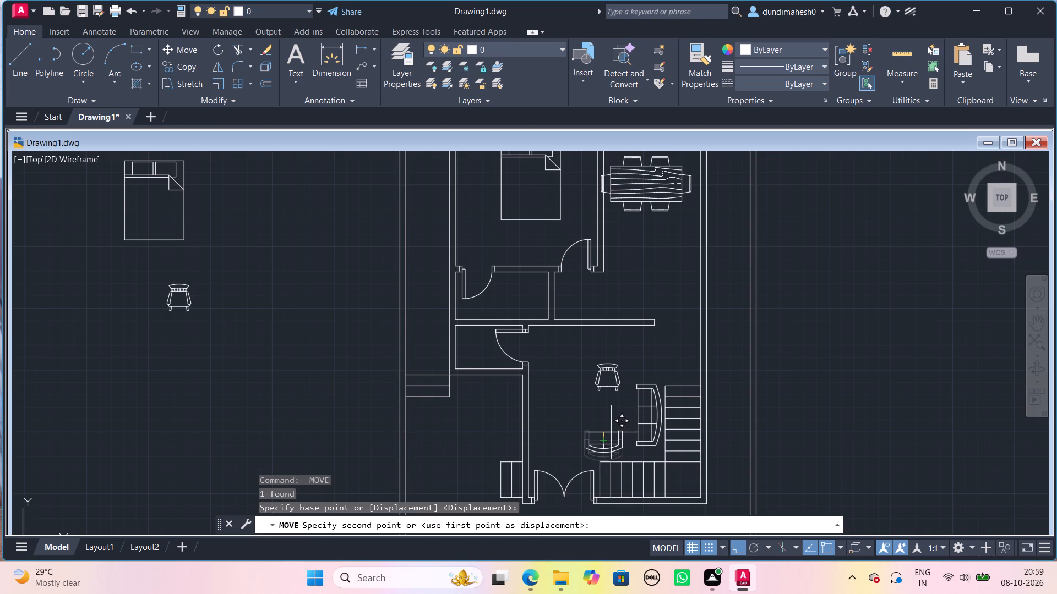
{"action": "left_click", "coordinate": [611, 432]}
Move the three-seat sofa slightly north alongside the staircase, keeping it aligned with the stair edge.
{"action": "left_click", "coordinate": [644, 436]}
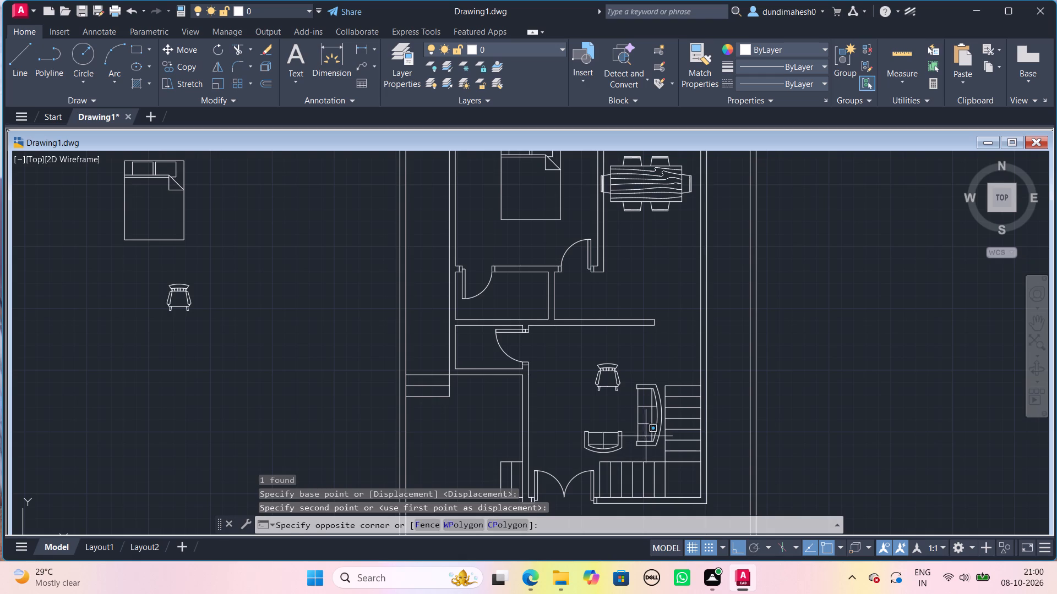
{"action": "double_click", "coordinate": [653, 405]}
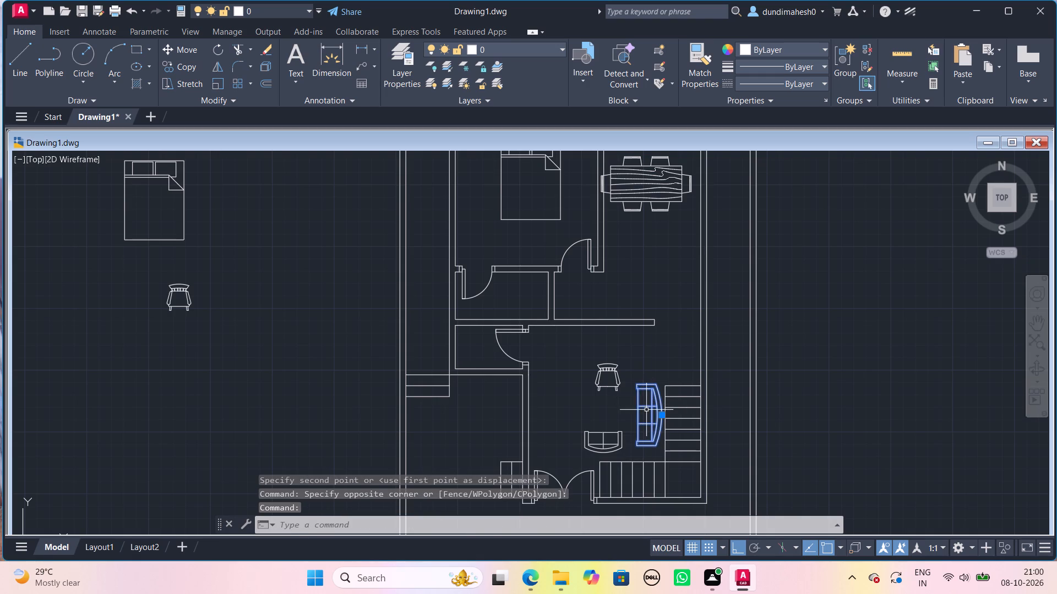
{"action": "key", "text": "space"}
{"action": "left_click", "coordinate": [638, 411]}
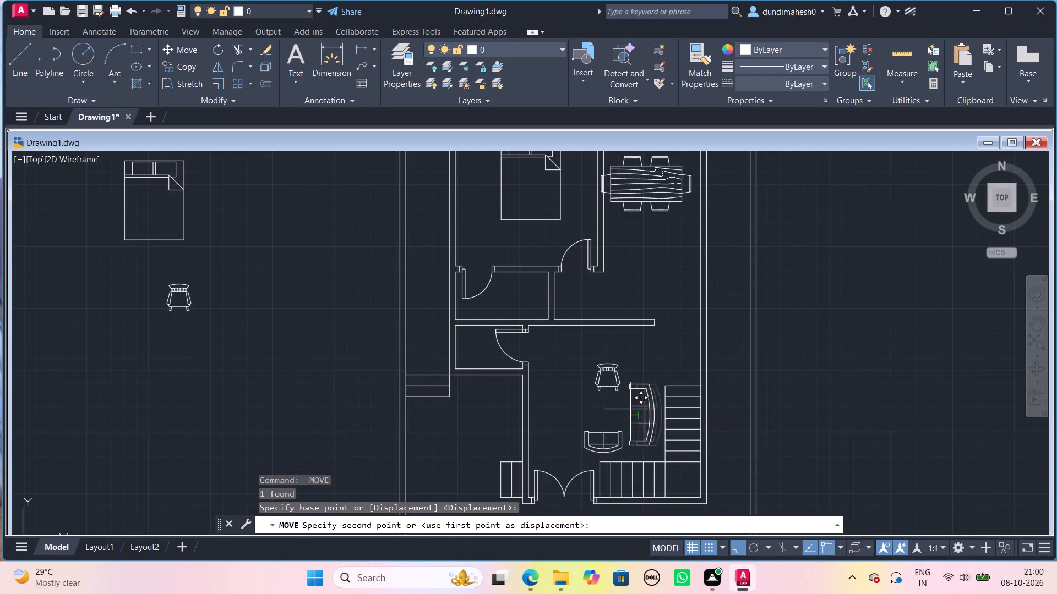
{"action": "left_click", "coordinate": [631, 409]}
{"action": "left_click", "coordinate": [635, 412]}
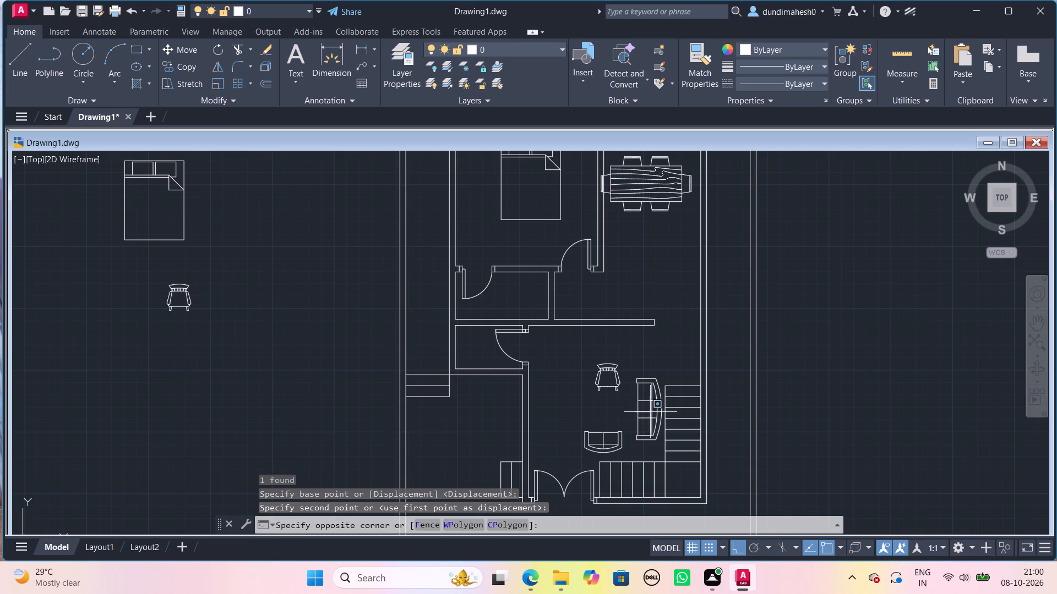
Move the three-seat sofa about 1' horizontally away from the staircase in the living area.
{"action": "double_click", "coordinate": [653, 408]}
{"action": "left_click", "coordinate": [648, 372]}
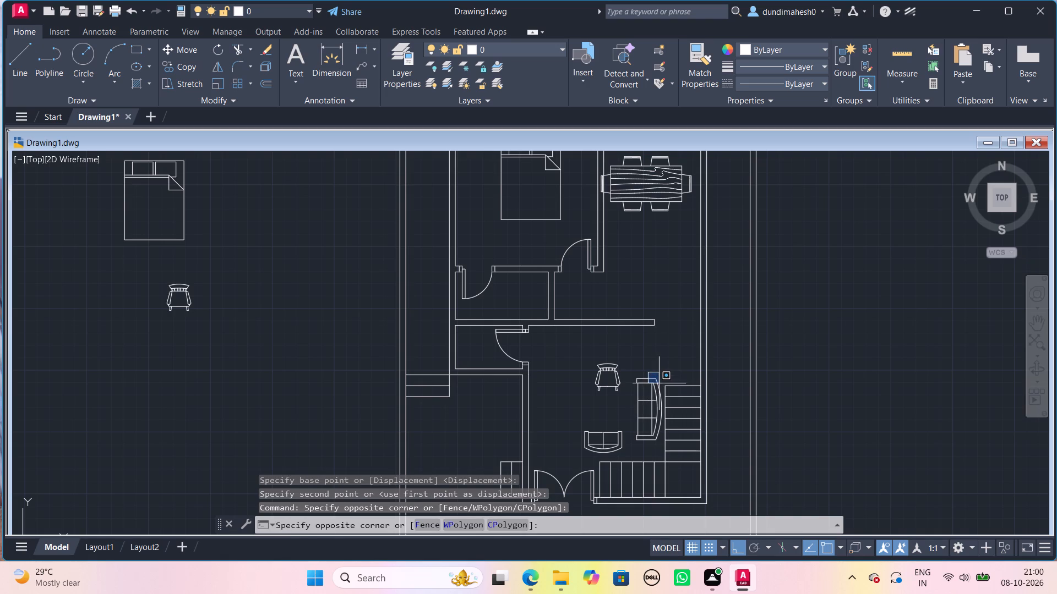
{"action": "left_click", "coordinate": [655, 384]}
{"action": "left_click", "coordinate": [661, 391]}
{"action": "key", "text": "space"}
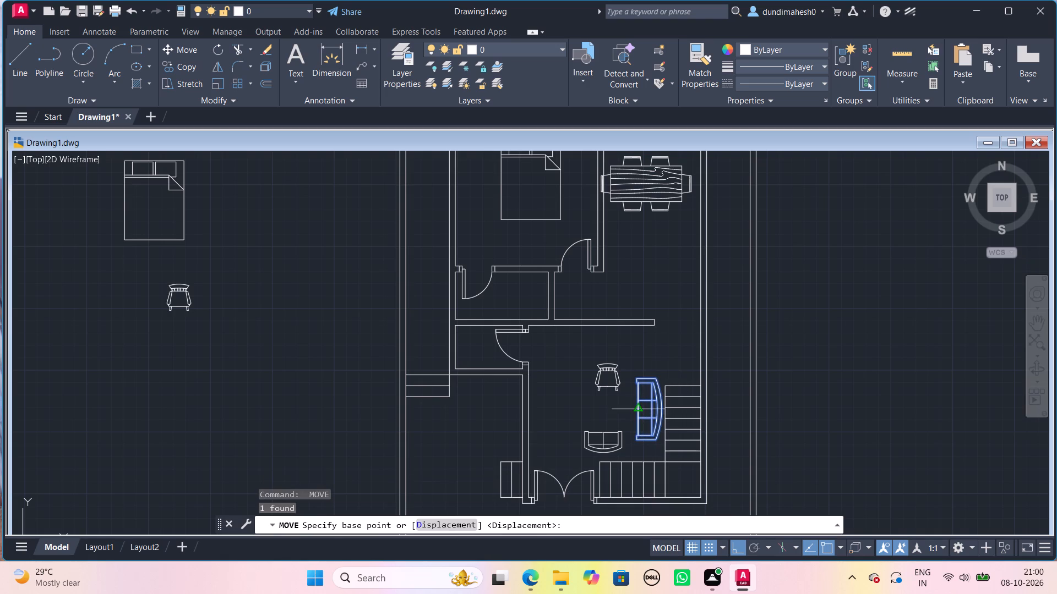
{"action": "left_click", "coordinate": [634, 409]}
{"action": "left_click", "coordinate": [631, 409]}
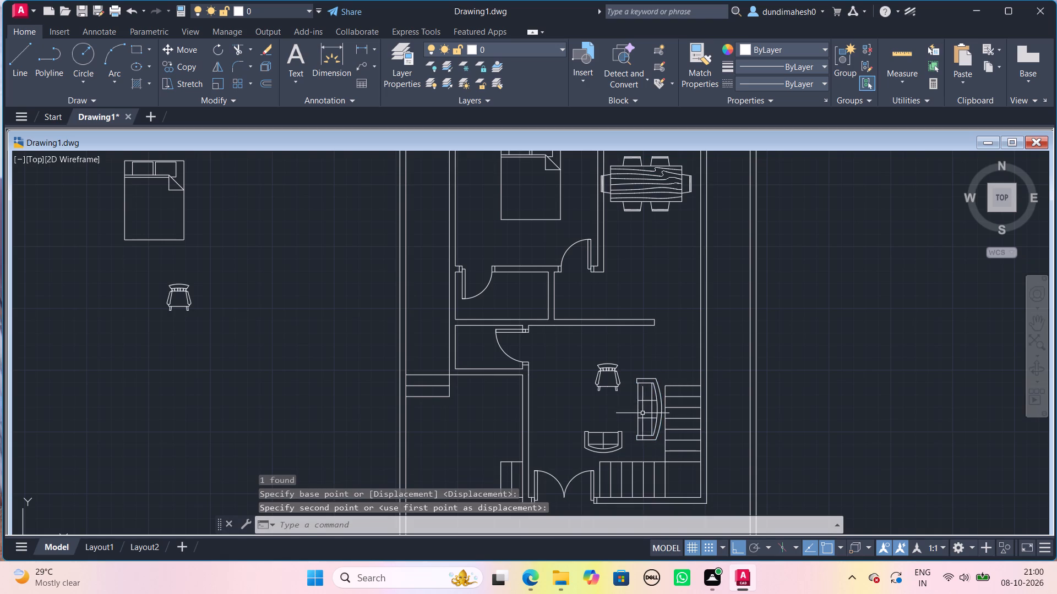
{"action": "left_click_drag", "start_coordinate": [663, 425], "coordinate": [657, 422]}
{"action": "left_click", "coordinate": [649, 411]}
{"action": "key", "text": "space"}
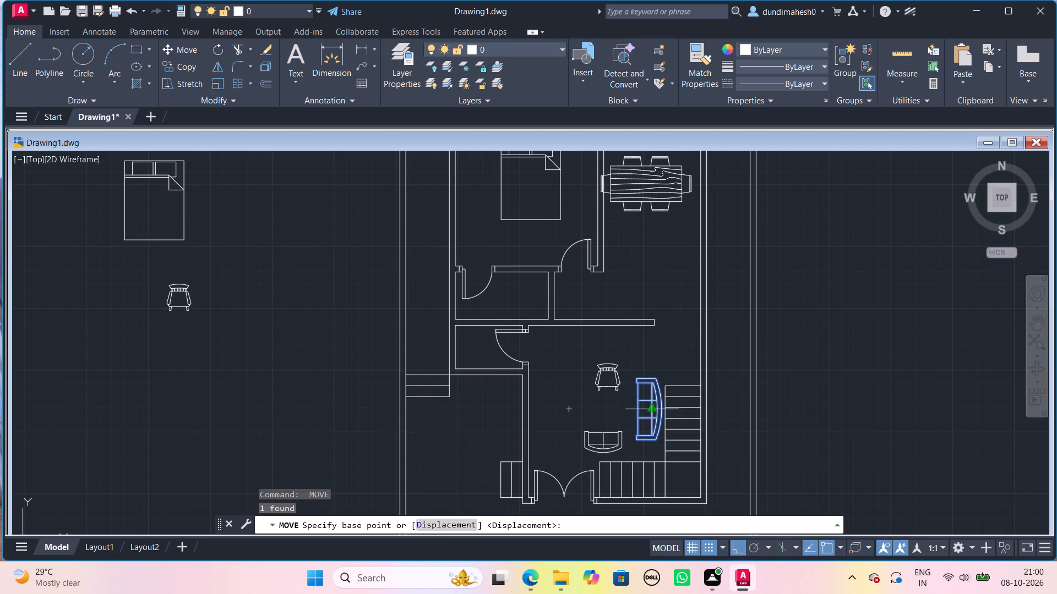
{"action": "left_click", "coordinate": [638, 408]}
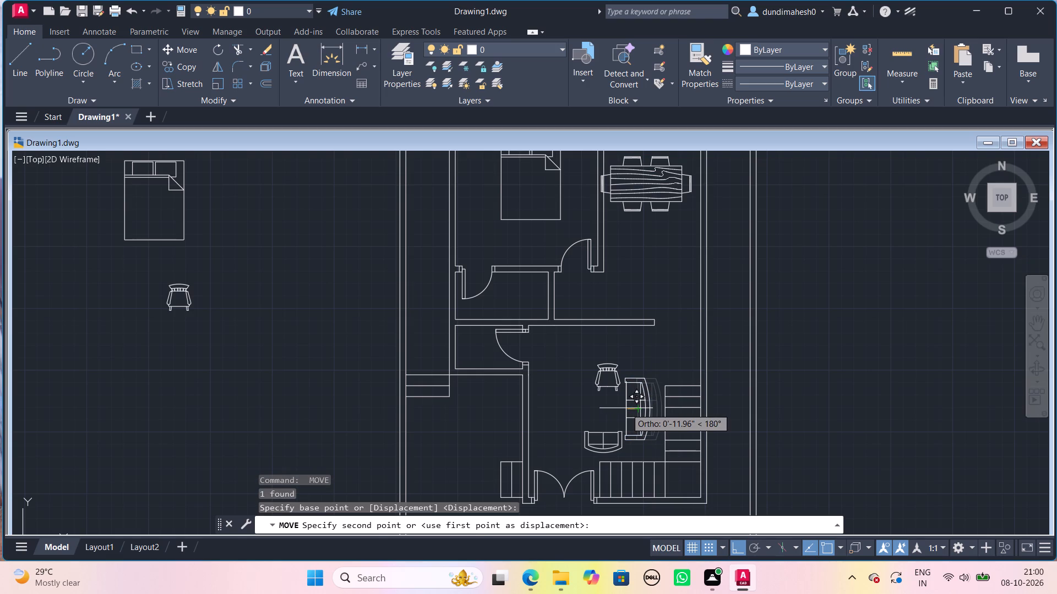
{"action": "left_click", "coordinate": [626, 408]}
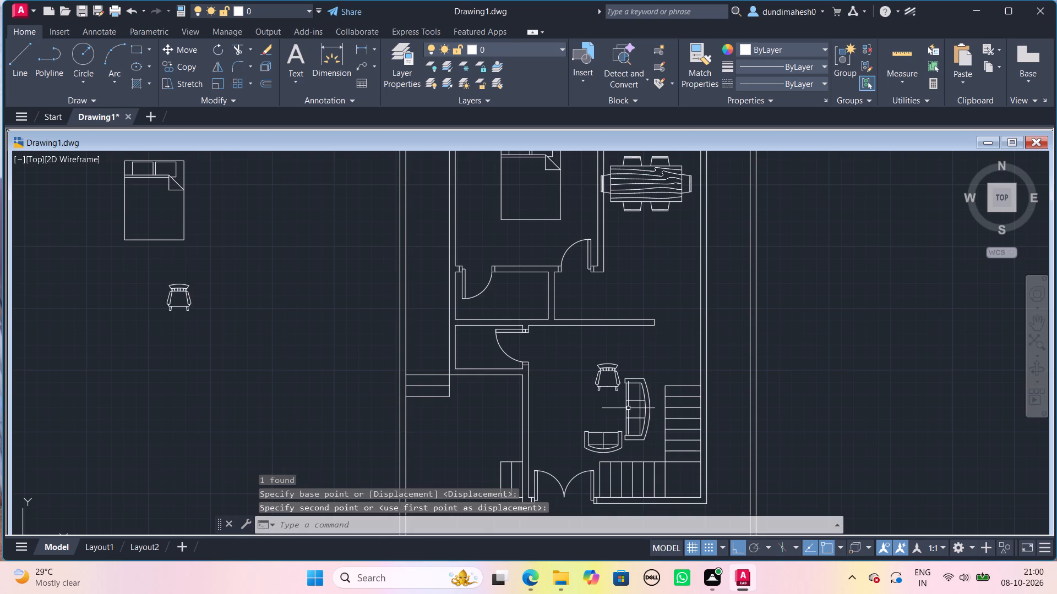
Nudge the three-seat sofa slightly back toward the staircase.
{"action": "left_click", "coordinate": [657, 406]}
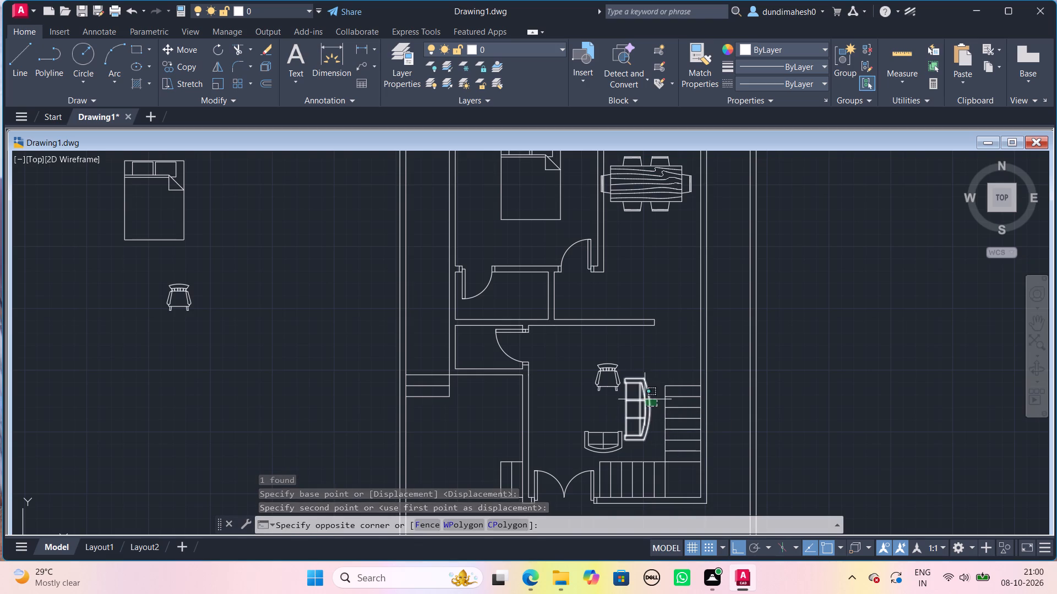
{"action": "left_click", "coordinate": [645, 399]}
{"action": "key", "text": "space"}
{"action": "left_click", "coordinate": [652, 406]}
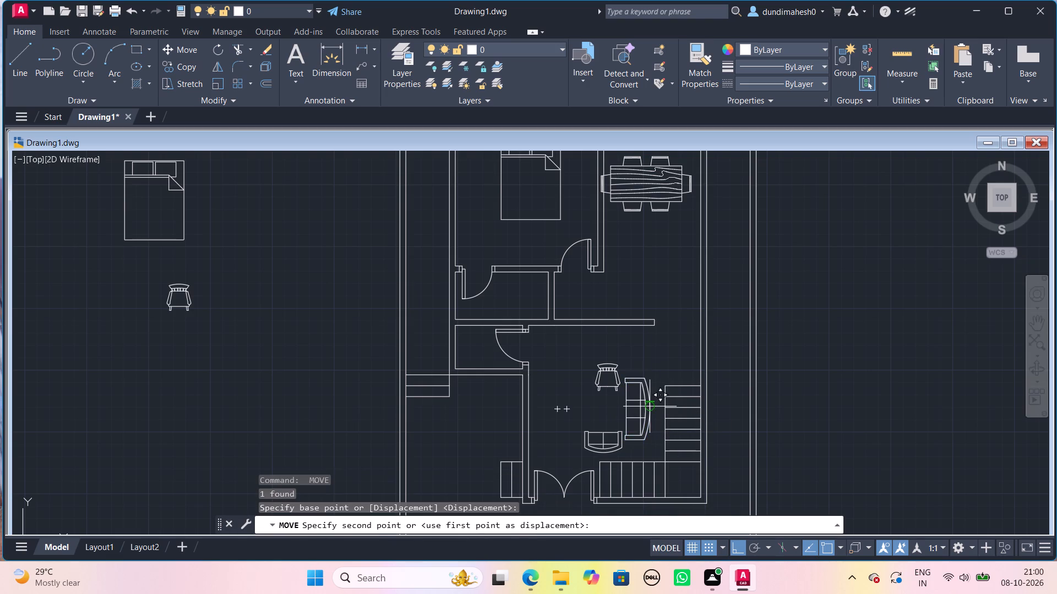
{"action": "left_click", "coordinate": [657, 406]}
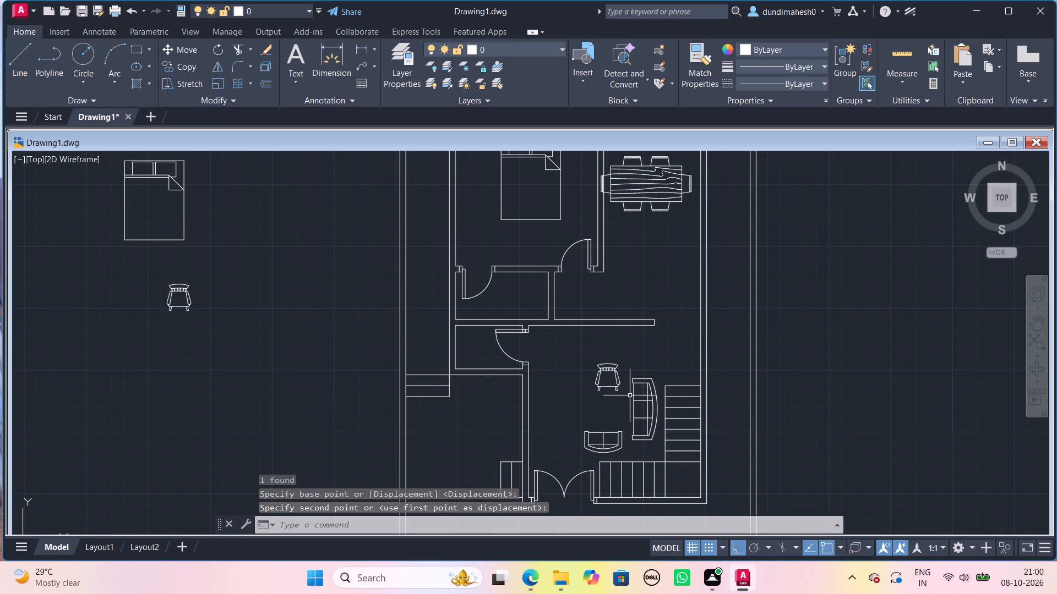
Move the living-area chair away from the three-seat sofa, roughly in line above the two-seat sofa.
{"action": "left_click", "coordinate": [614, 386]}
{"action": "key", "text": "space"}
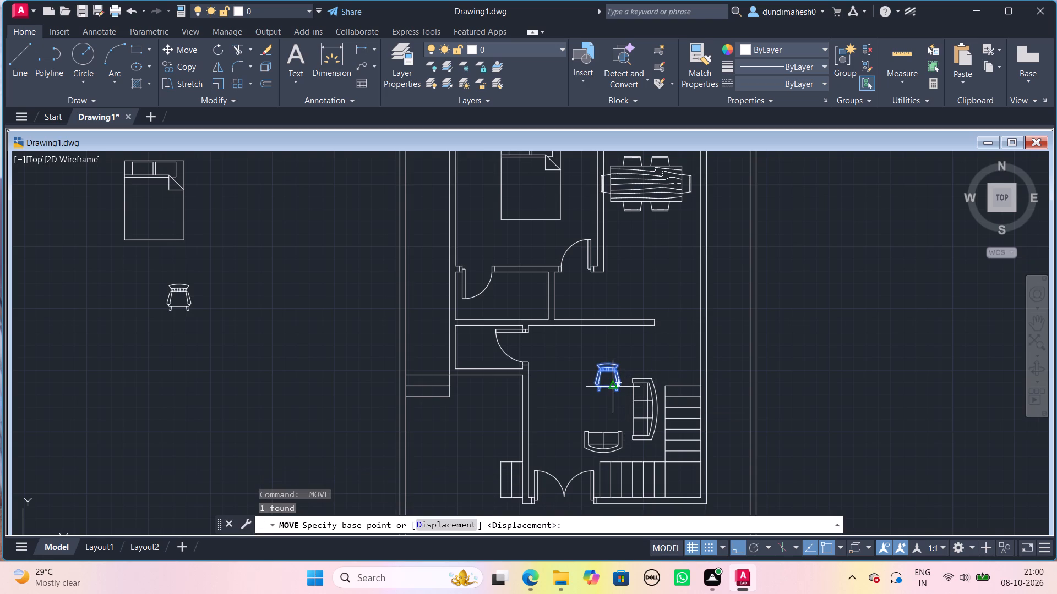
{"action": "left_click", "coordinate": [609, 384]}
{"action": "left_click", "coordinate": [602, 380]}
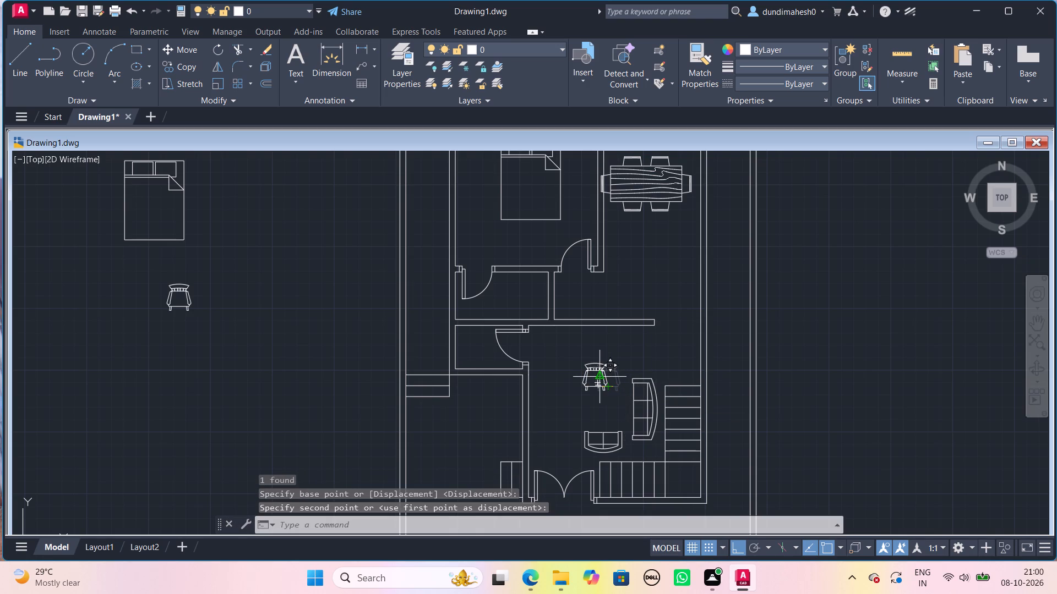
{"action": "left_click", "coordinate": [602, 380]}
{"action": "key", "text": "space"}
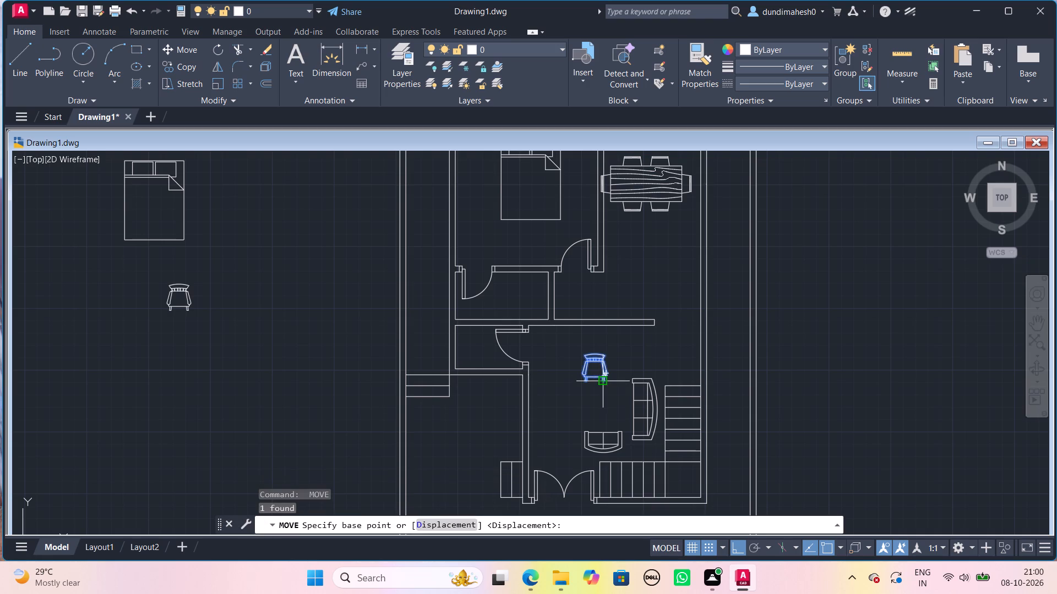
{"action": "left_click", "coordinate": [594, 376]}
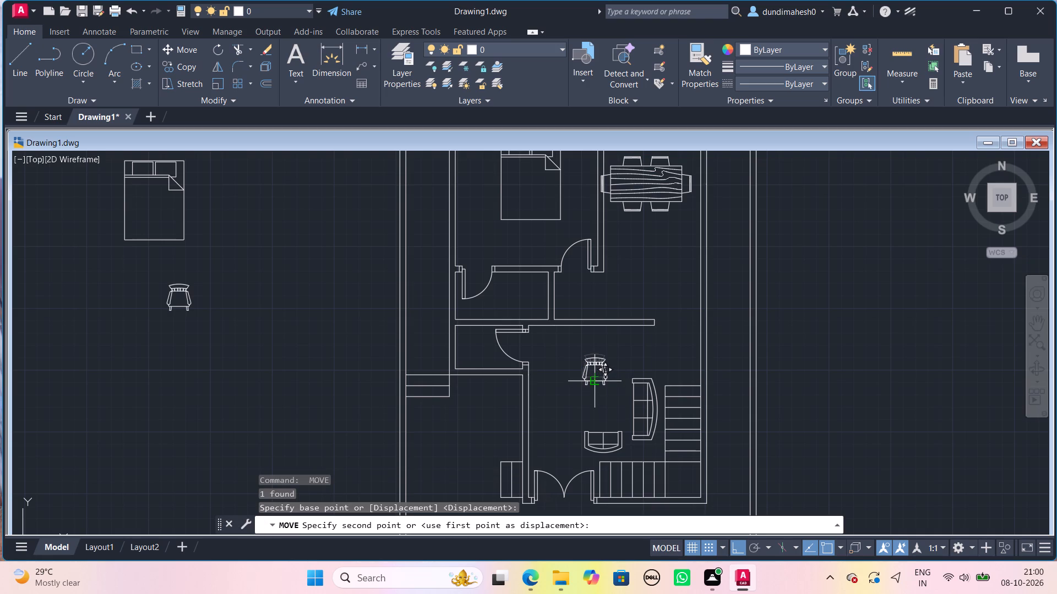
{"action": "left_click", "coordinate": [597, 387]}
{"action": "left_click", "coordinate": [596, 386]}
{"action": "left_click", "coordinate": [593, 376]}
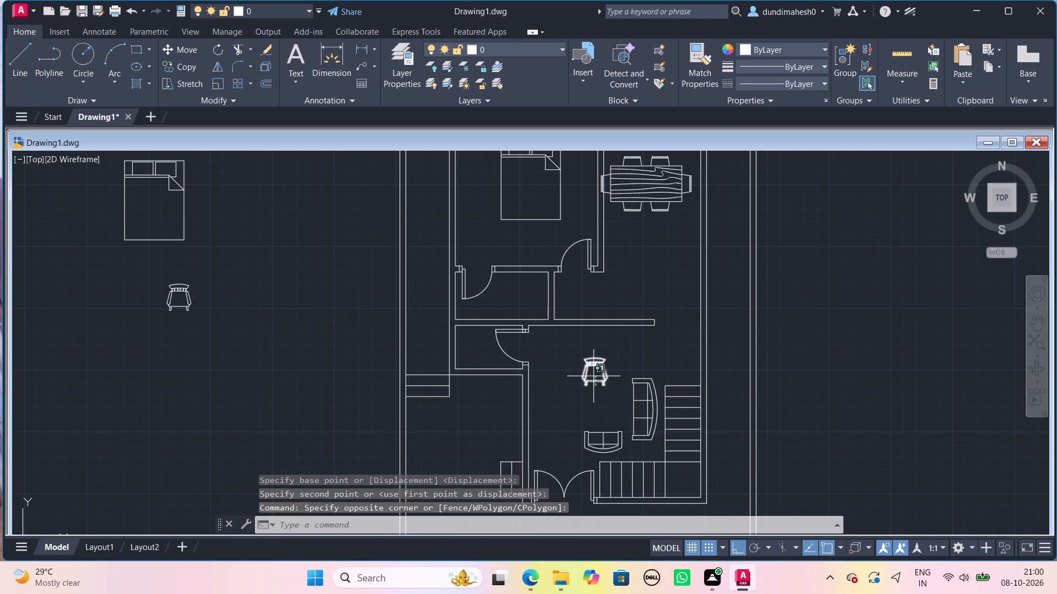
{"action": "key", "text": "space"}
{"action": "left_click", "coordinate": [596, 377]}
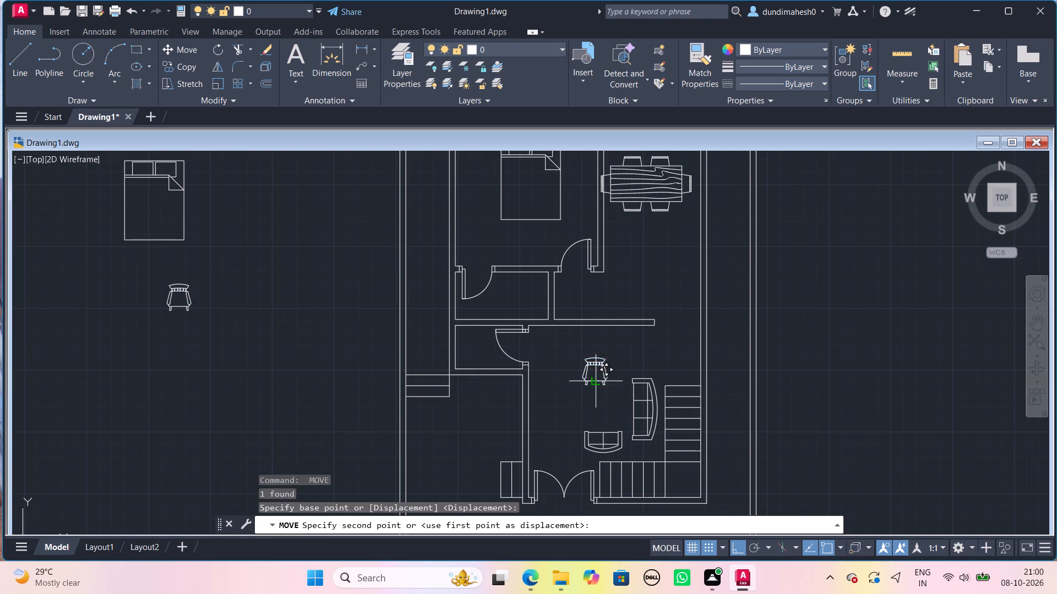
{"action": "left_click", "coordinate": [596, 392]}
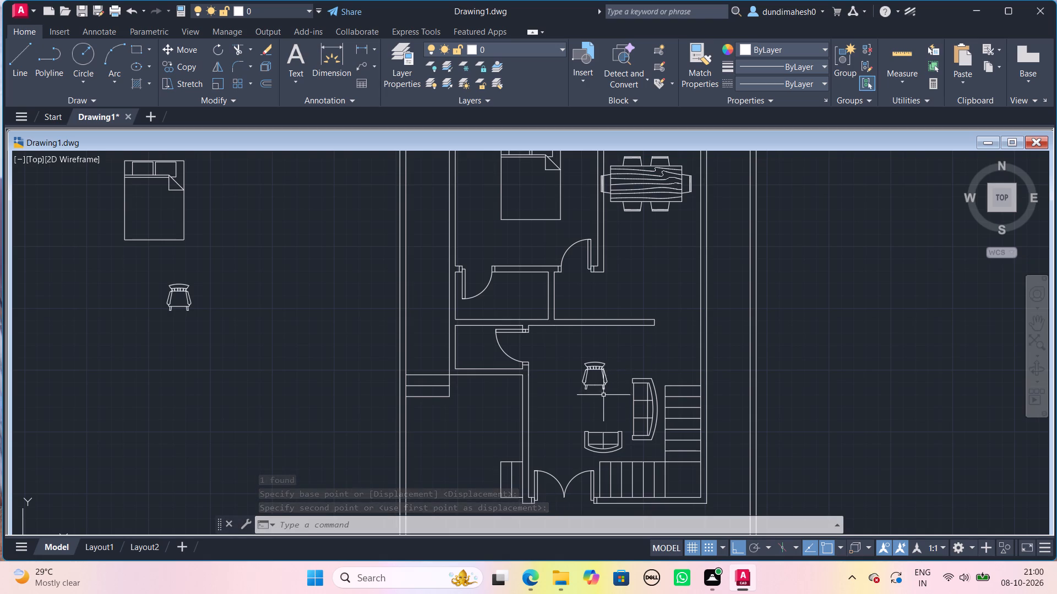
Shift the living-area chair slightly down toward the two-seat sofa.
{"action": "left_click", "coordinate": [605, 398]}
{"action": "left_click", "coordinate": [560, 342]}
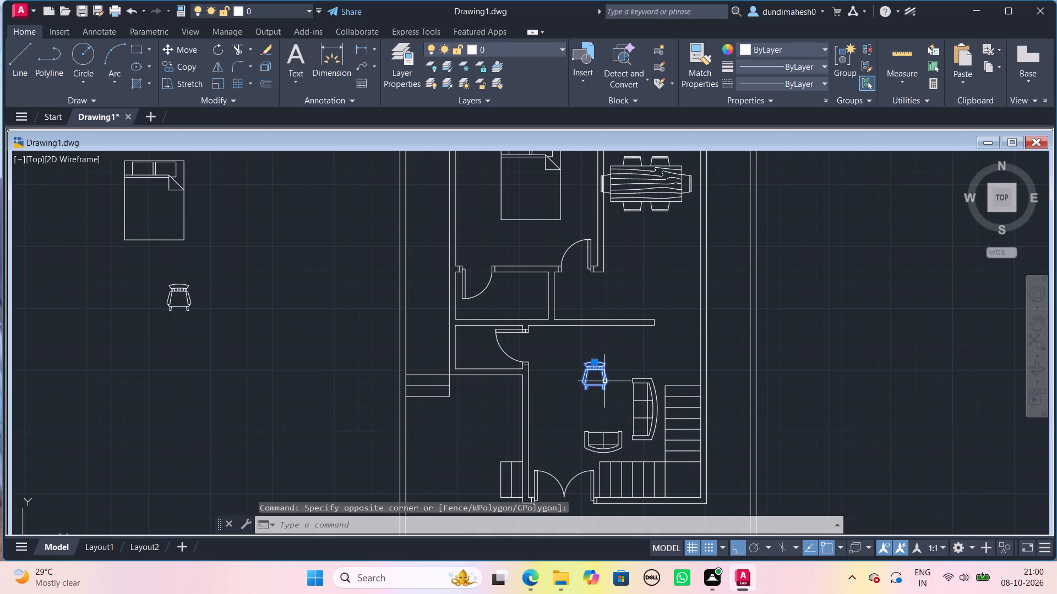
{"action": "left_click", "coordinate": [607, 382]}
{"action": "left_click", "coordinate": [603, 382]}
{"action": "key", "text": "space"}
{"action": "left_click", "coordinate": [603, 382]}
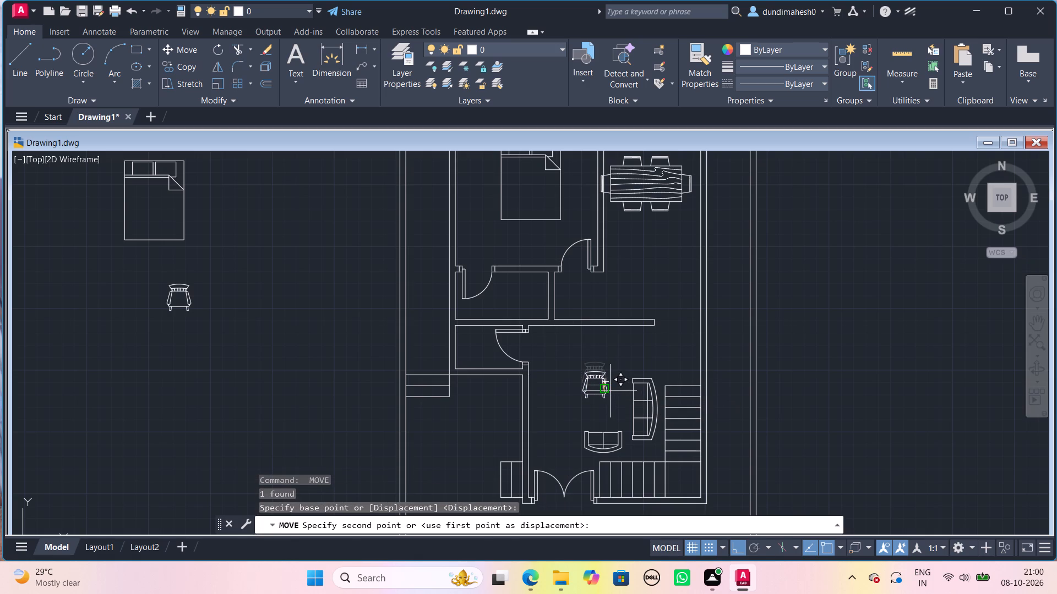
{"action": "left_click", "coordinate": [610, 391]}
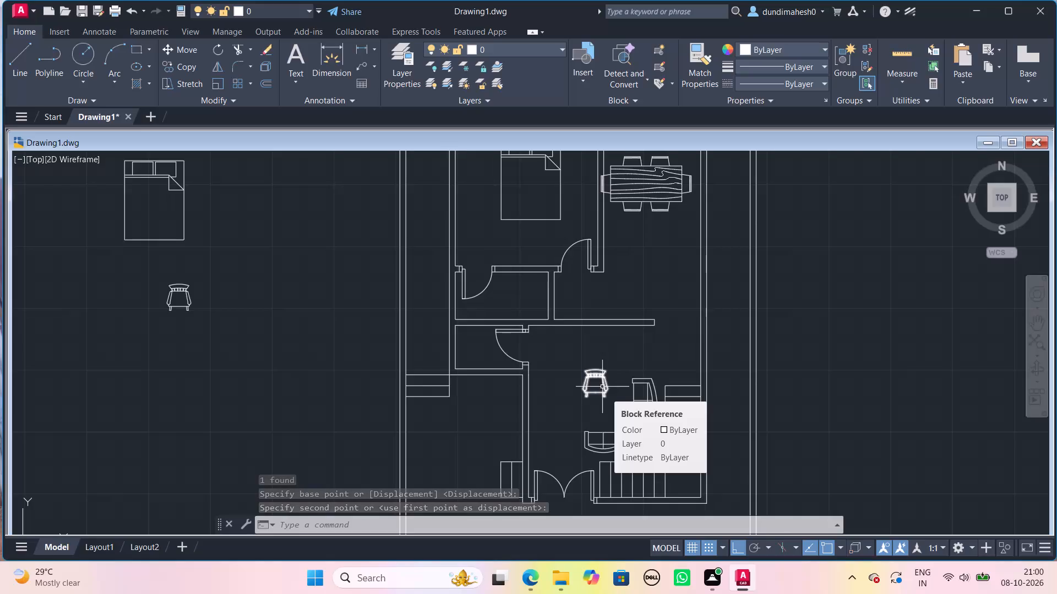
{"action": "key", "text": "Escape"}
{"action": "key", "text": "Escape"}
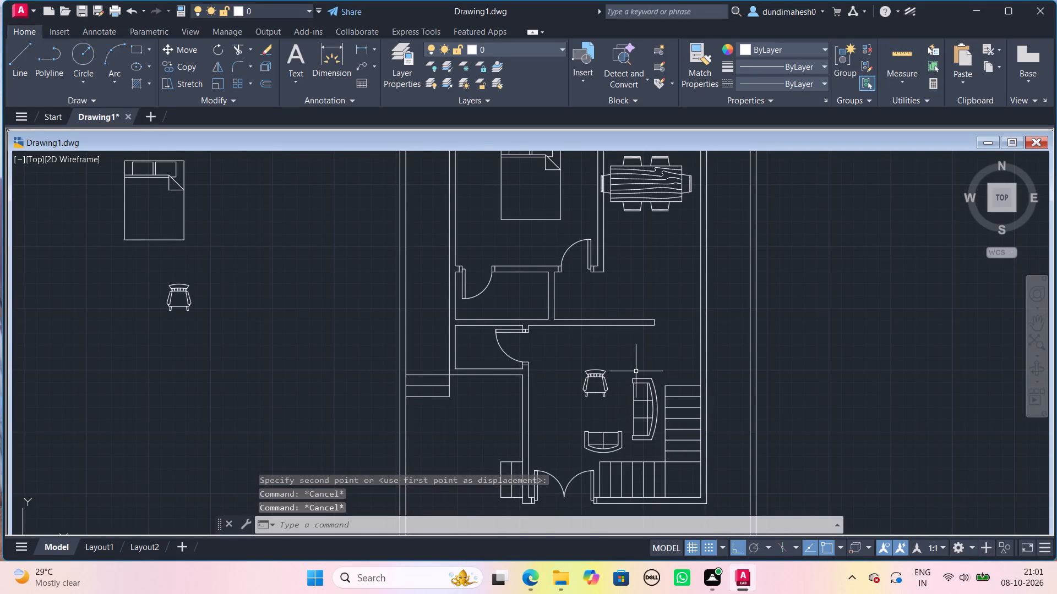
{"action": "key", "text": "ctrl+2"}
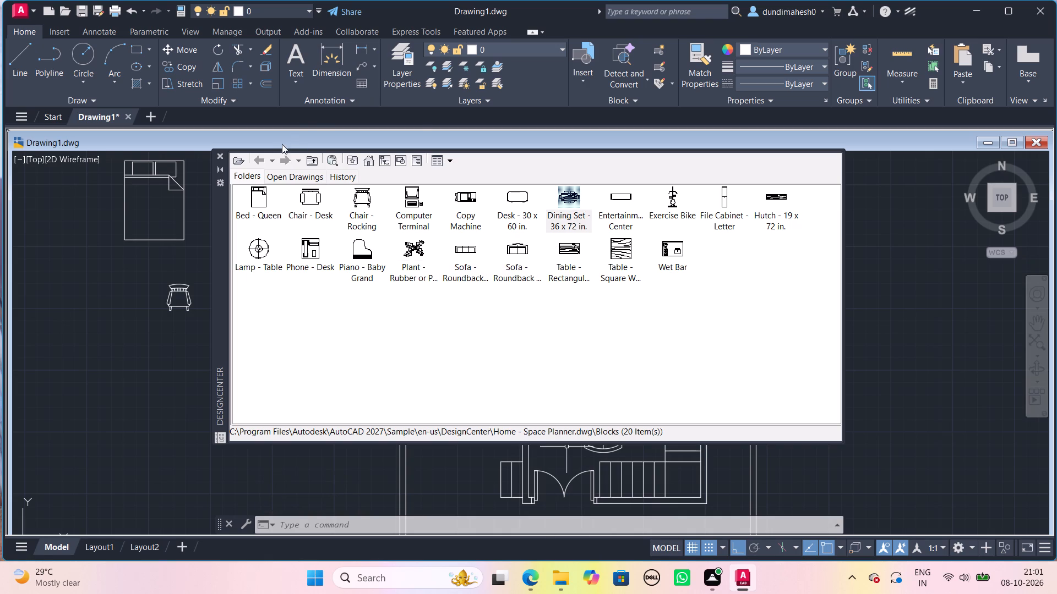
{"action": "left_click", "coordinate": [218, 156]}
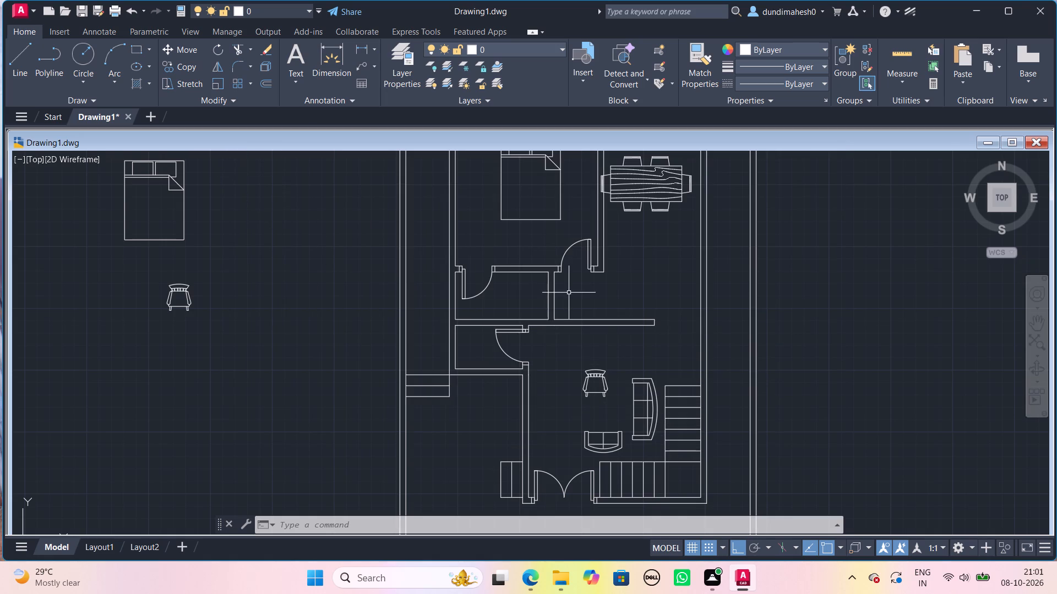
Place single-line text BED ROOM below the bed, with 8" height and 0 rotation.
{"action": "middle_click_drag", "start_coordinate": [525, 245], "coordinate": [553, 299]}
{"action": "scroll", "coordinate": [553, 299], "scroll_direction": "up", "scroll_amount": 1}
{"action": "type", "text": "dt"}
{"action": "key", "text": "Return"}
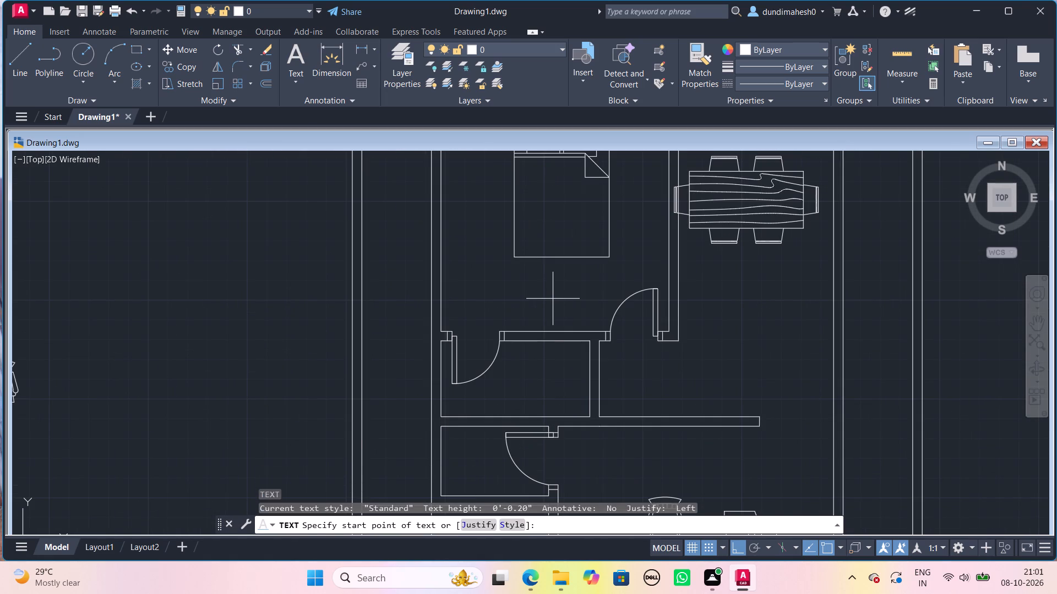
{"action": "left_click", "coordinate": [520, 299]}
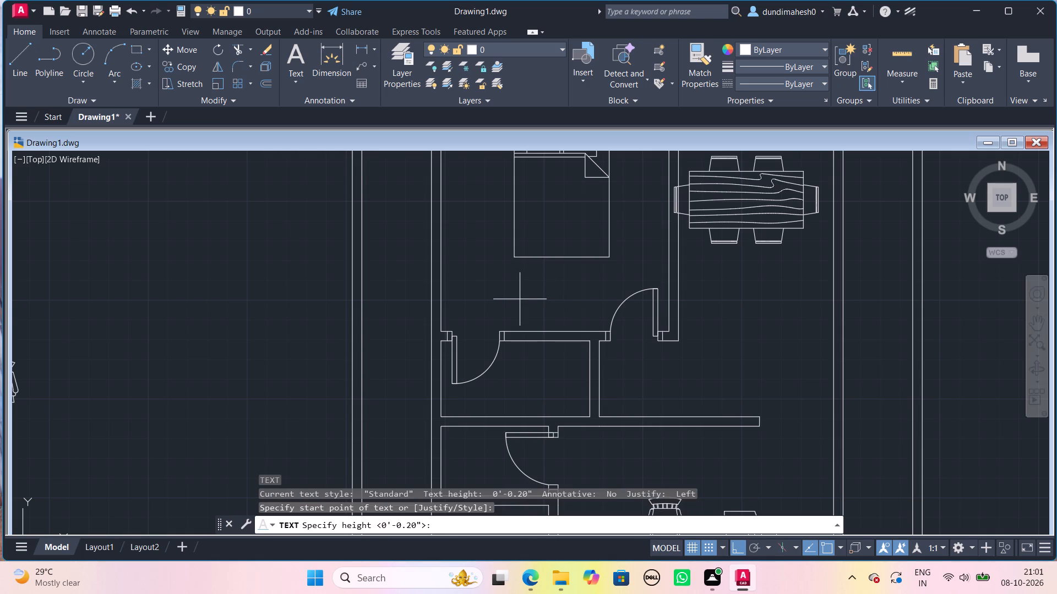
{"action": "key", "text": "8"}
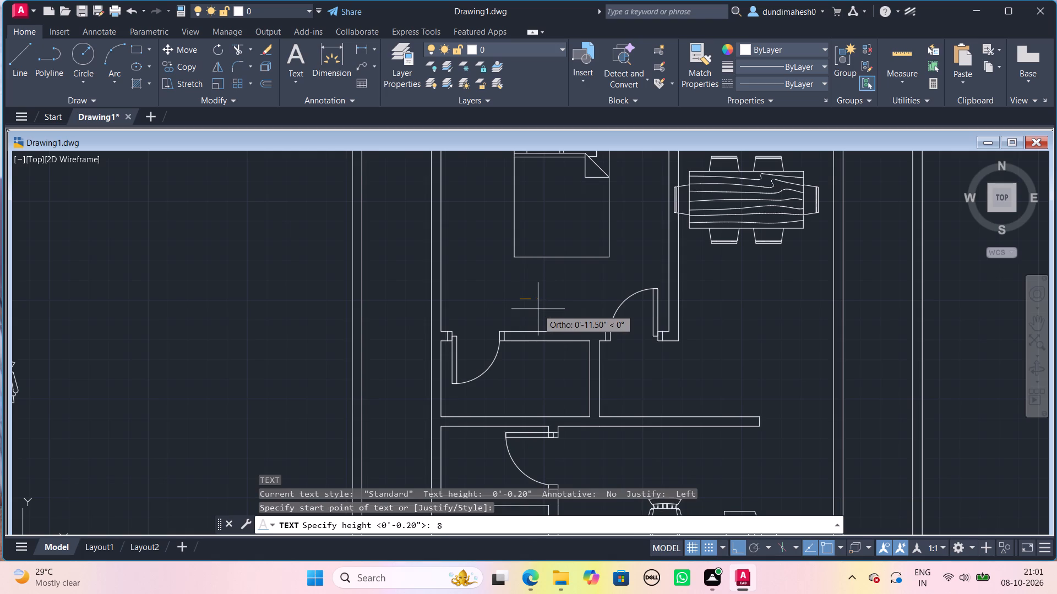
{"action": "key", "text": "shift+quotedbl"}
{"action": "key", "text": "Return"}
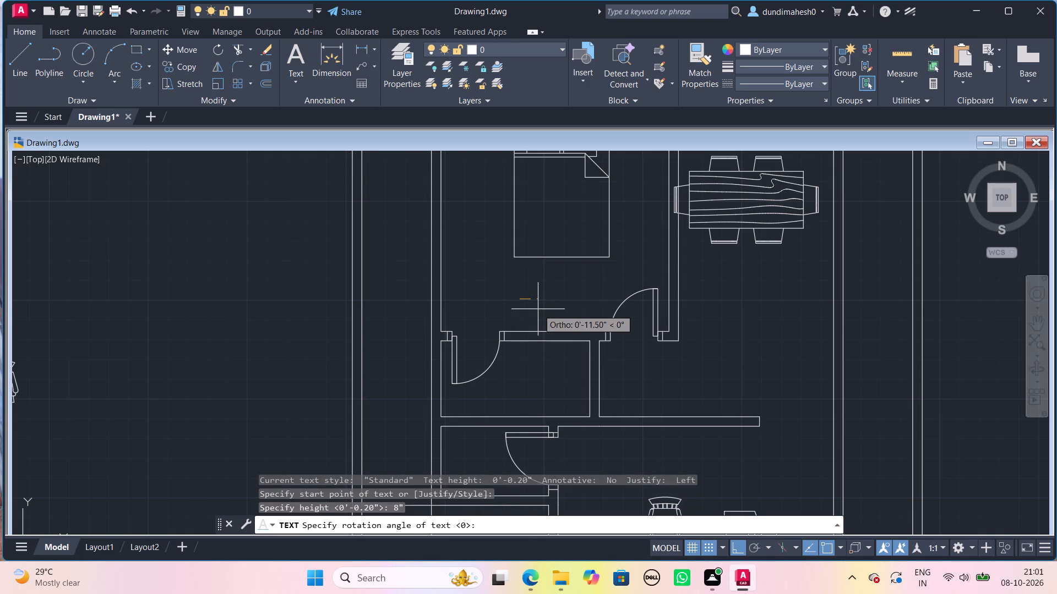
{"action": "key", "text": "space"}
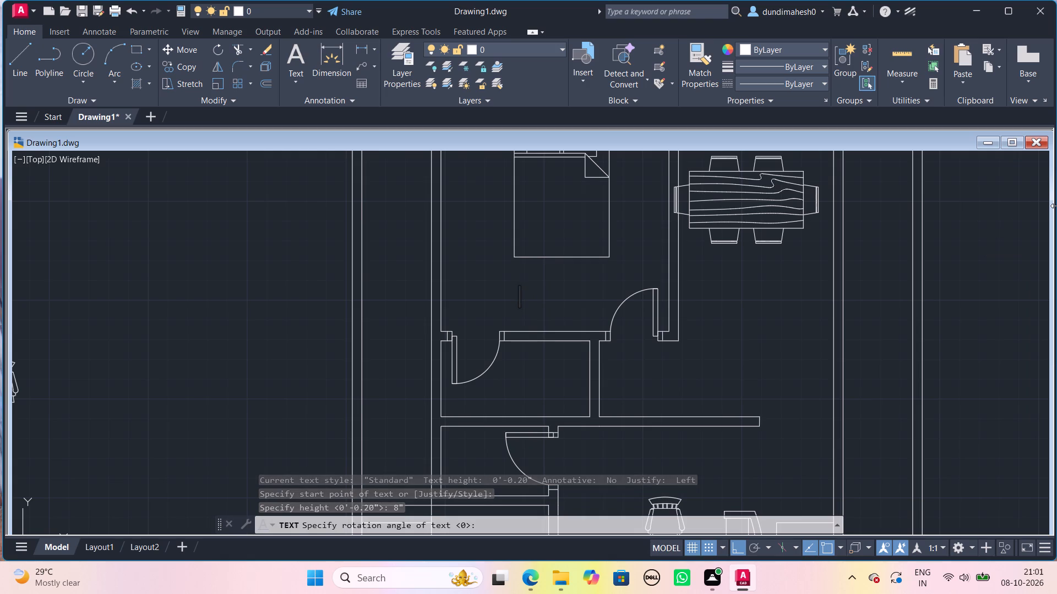
{"action": "type", "text": "BED"}
{"action": "key", "text": "space"}
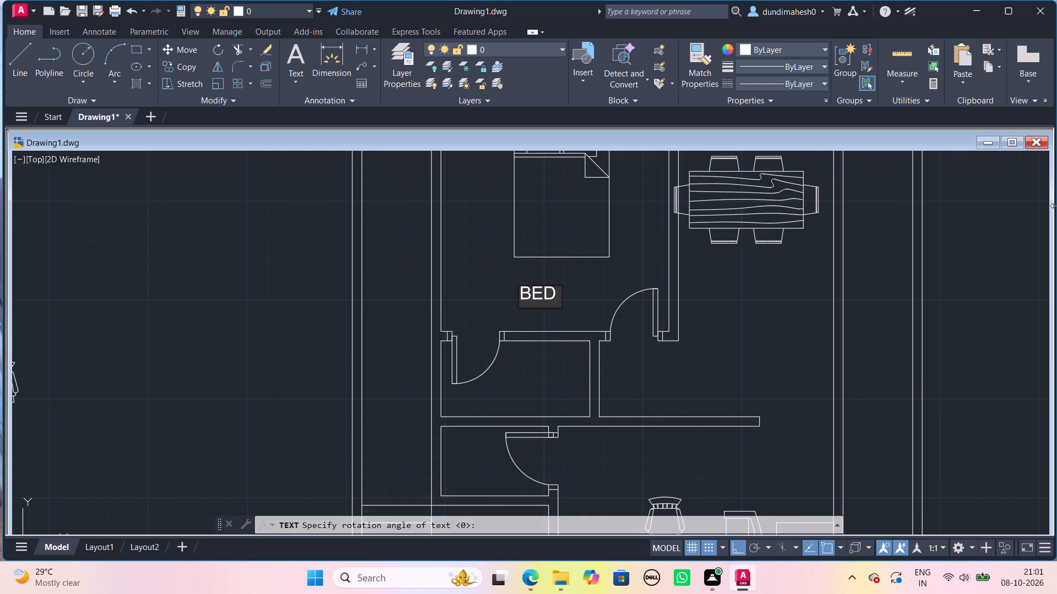
{"action": "type", "text": "ROON"}
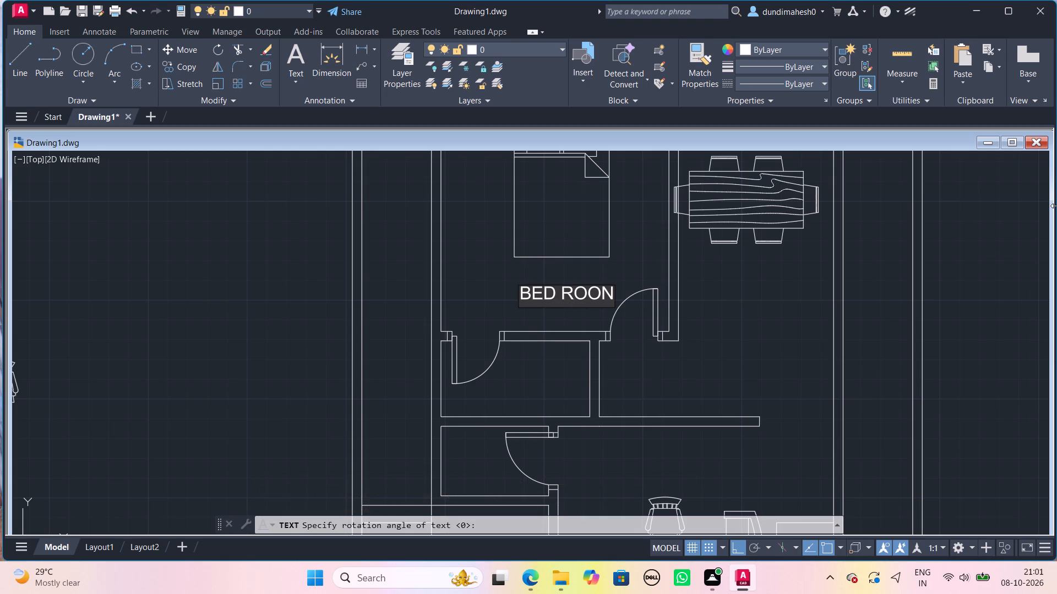
{"action": "key", "text": "BackSpace"}
{"action": "key", "text": "m"}
{"action": "key", "text": "Return"}
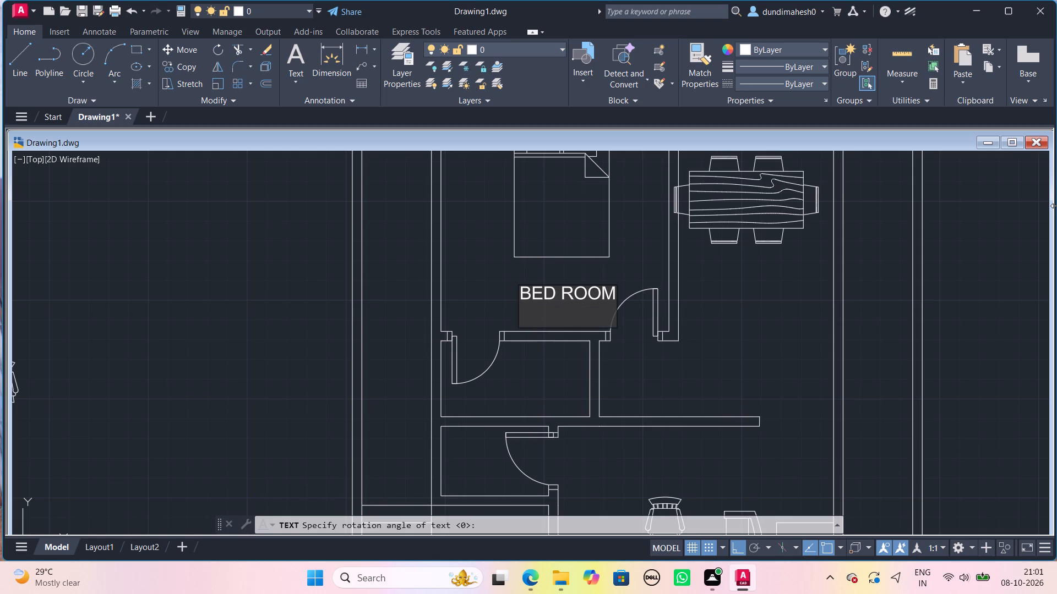
Add the dimension line 12'0"X11'2" beneath the BED ROOM text and finish the label.
{"action": "type", "text": "12'"}
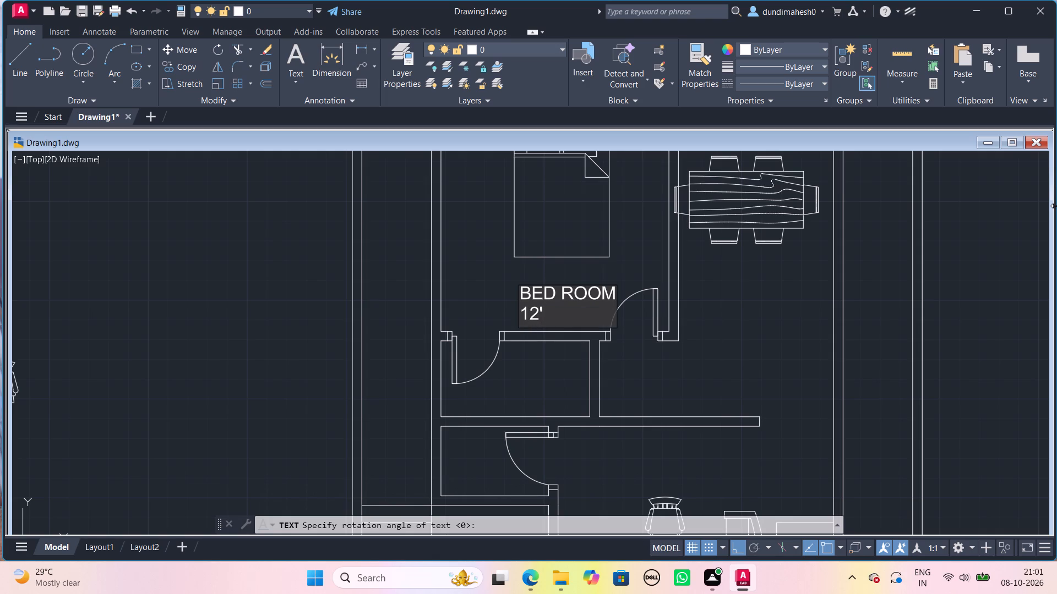
{"action": "key", "text": "0"}
{"action": "key", "text": "apostrophe"}
{"action": "key", "text": "BackSpace"}
{"action": "key", "text": "shift+quotedbl"}
{"action": "key", "text": "x"}
{"action": "type", "text": "11"}
{"action": "key", "text": "apostrophe"}
{"action": "key", "text": "shift+quotedbl"}
{"action": "key", "text": "BackSpace"}
{"action": "key", "text": "BackSpace"}
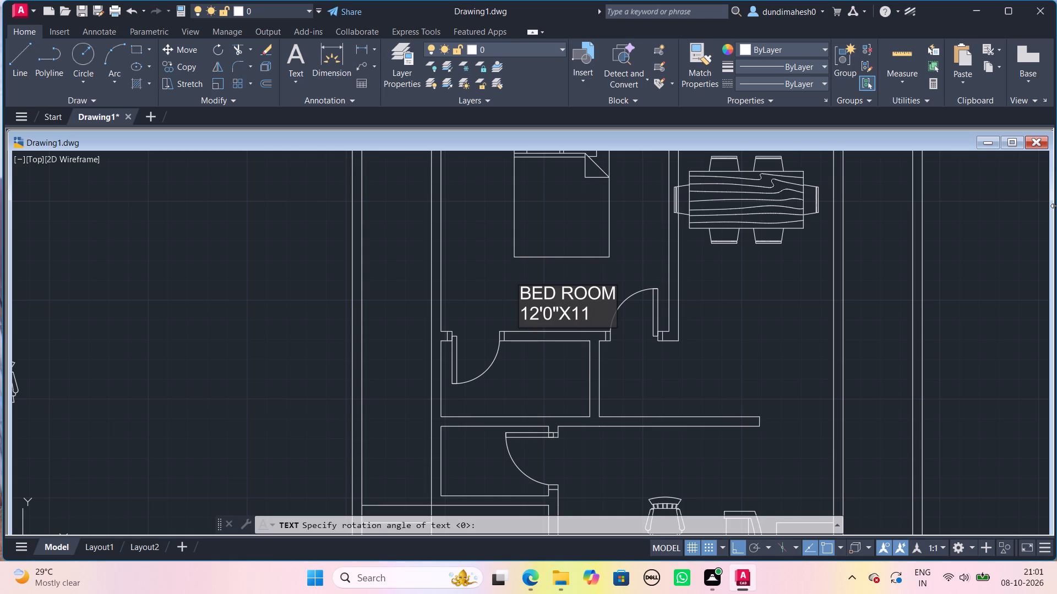
{"action": "key", "text": "apostrophe"}
{"action": "type", "text": "2\""}
{"action": "key", "text": "Return"}
{"action": "key", "text": "Return"}
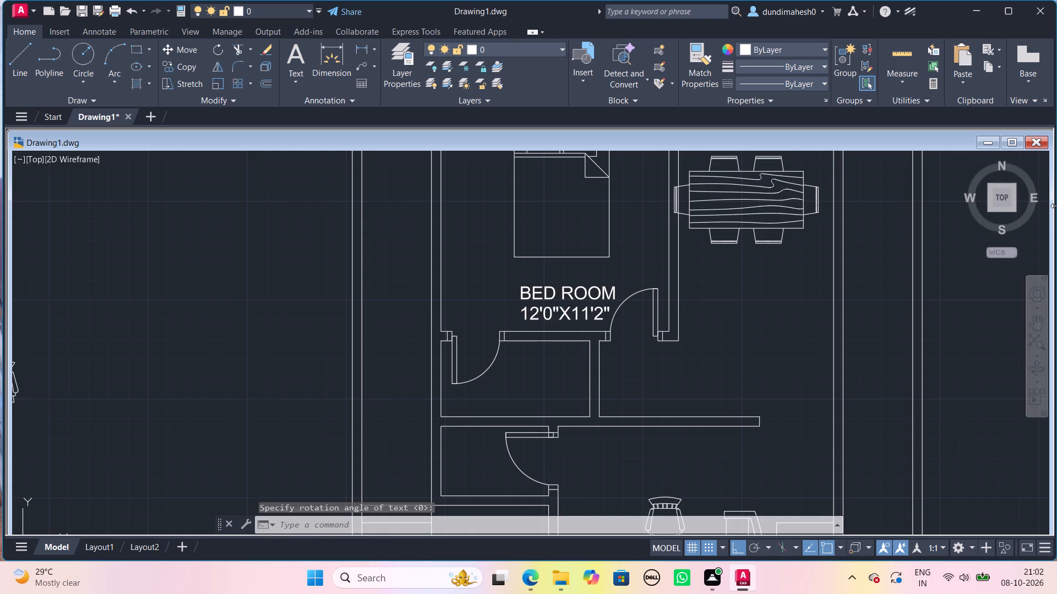
Scale the bedroom's bed down to roughly four-fifths size, using the middle of its headboard edge as base point.
{"action": "scroll", "coordinate": [619, 298], "scroll_direction": "down", "scroll_amount": 1}
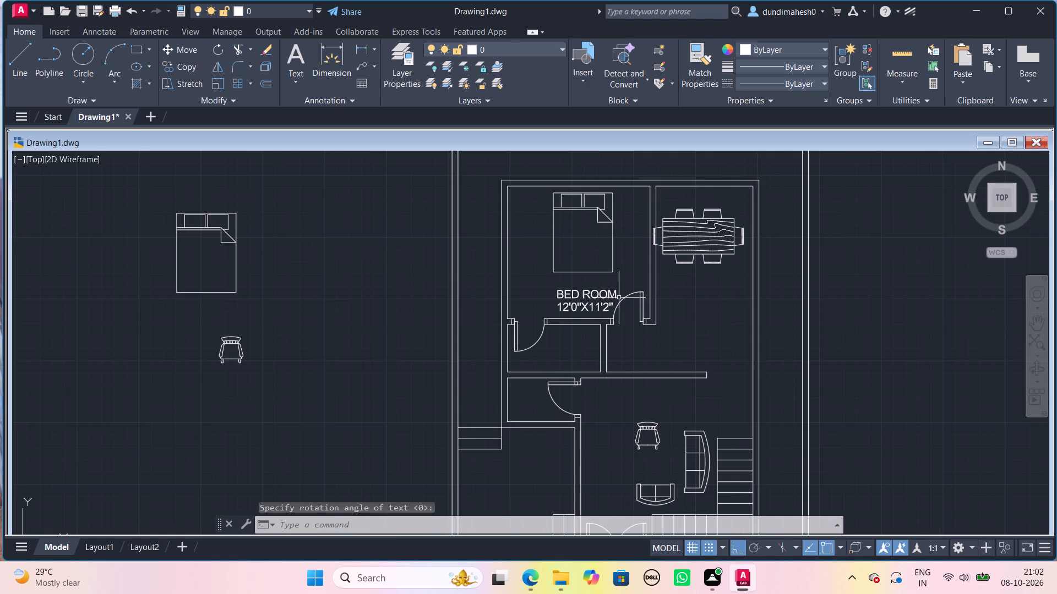
{"action": "type", "text": "SC"}
{"action": "key", "text": "Return"}
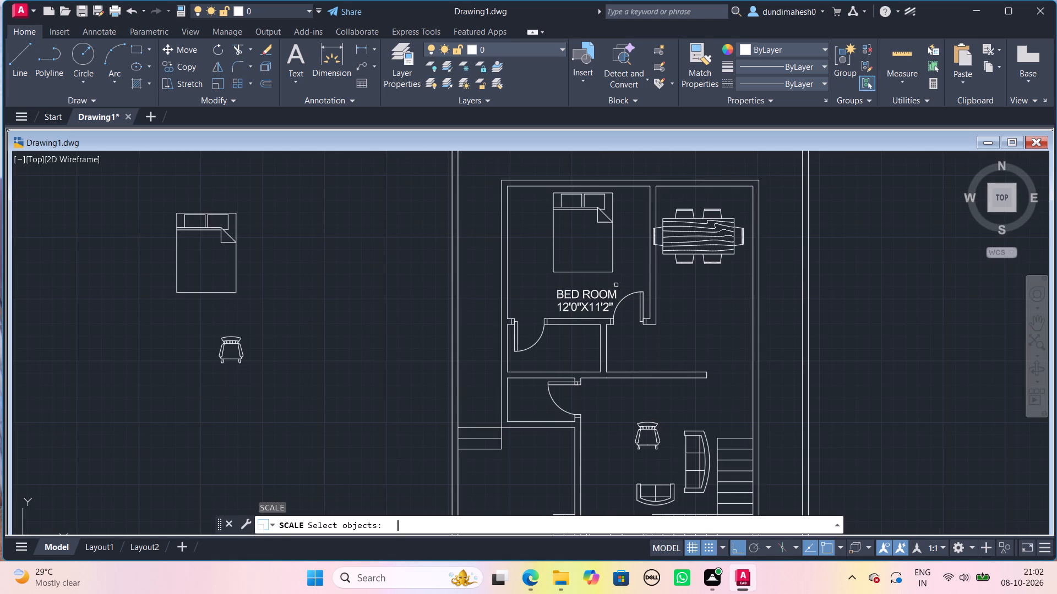
{"action": "left_click", "coordinate": [597, 207]}
{"action": "key", "text": "space"}
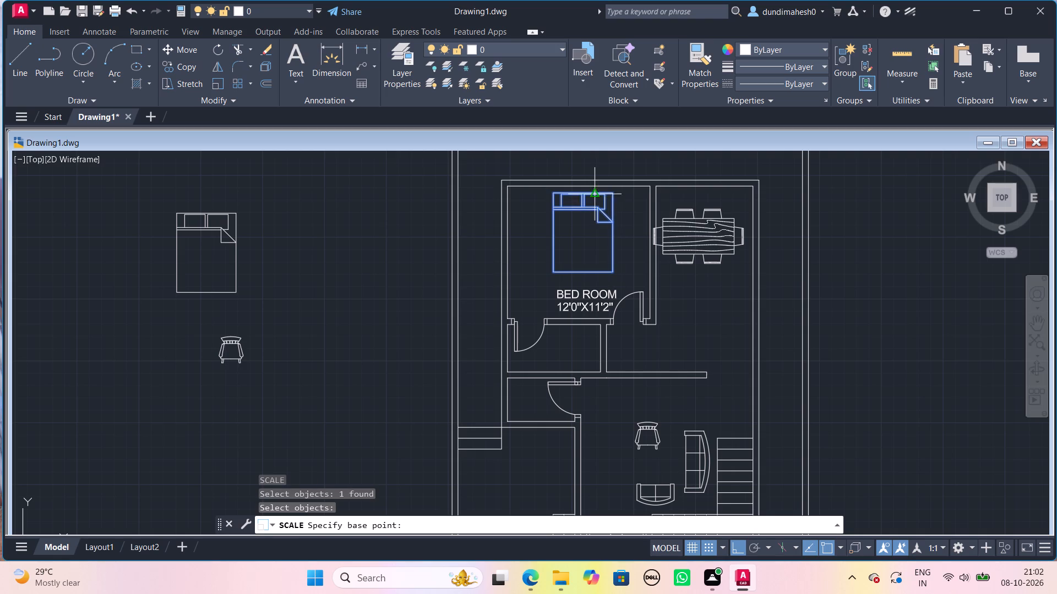
{"action": "left_click", "coordinate": [584, 193]}
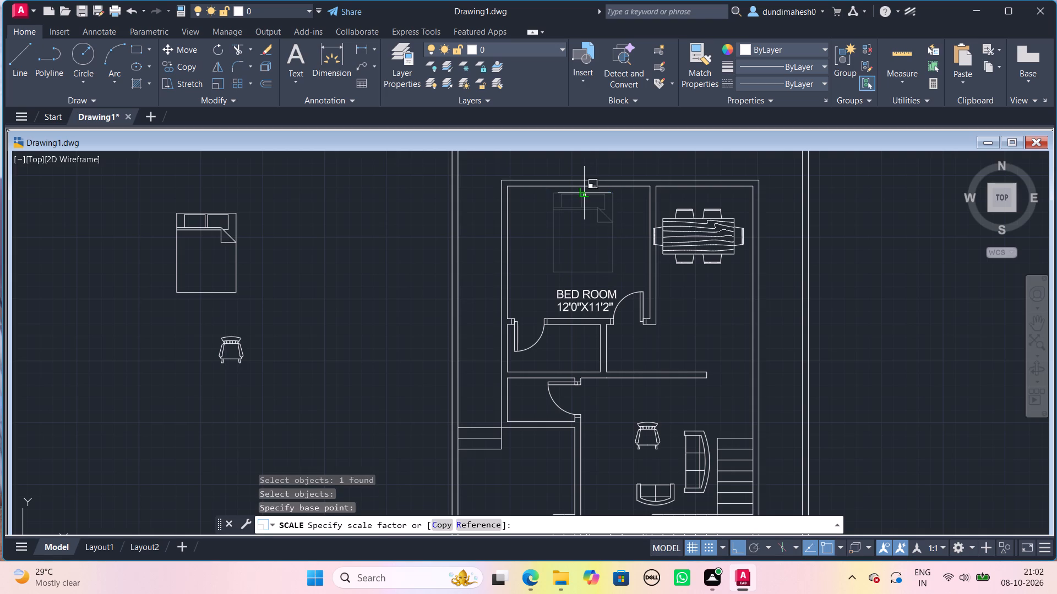
{"action": "left_click", "coordinate": [594, 220]}
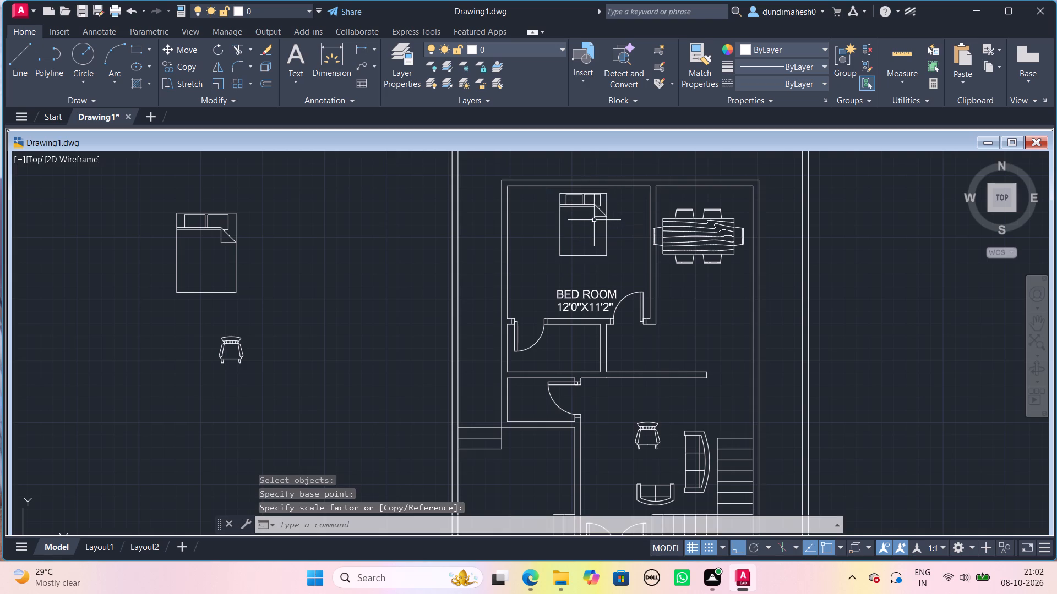
Turn Ortho off and move both lines of the BED ROOM label up, closer to the foot of the bed.
{"action": "left_click", "coordinate": [612, 301]}
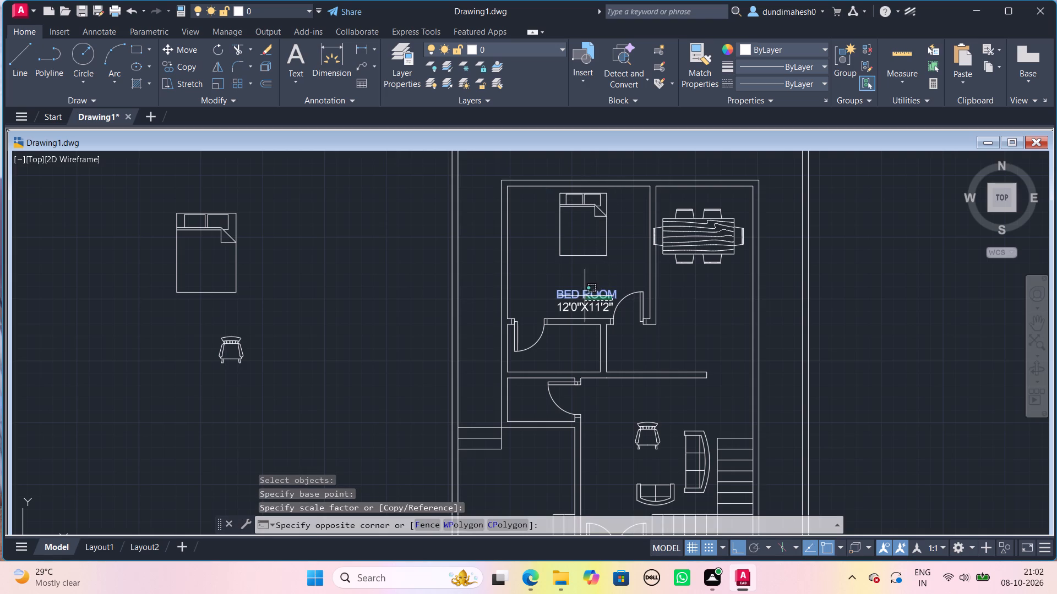
{"action": "left_click", "coordinate": [584, 310]}
{"action": "left_click", "coordinate": [584, 299]}
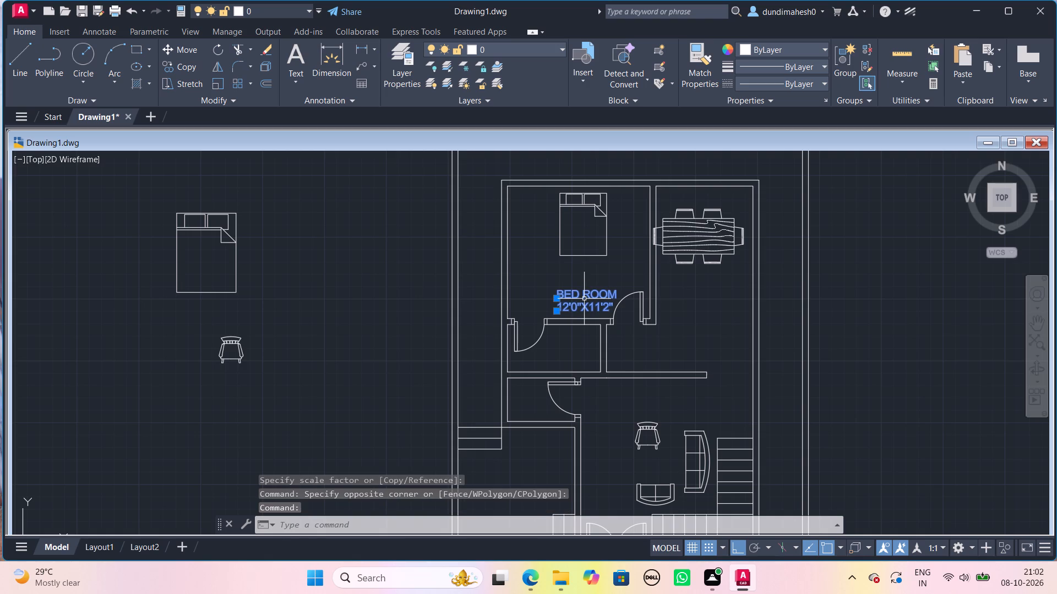
{"action": "key", "text": "m"}
{"action": "key", "text": "Return"}
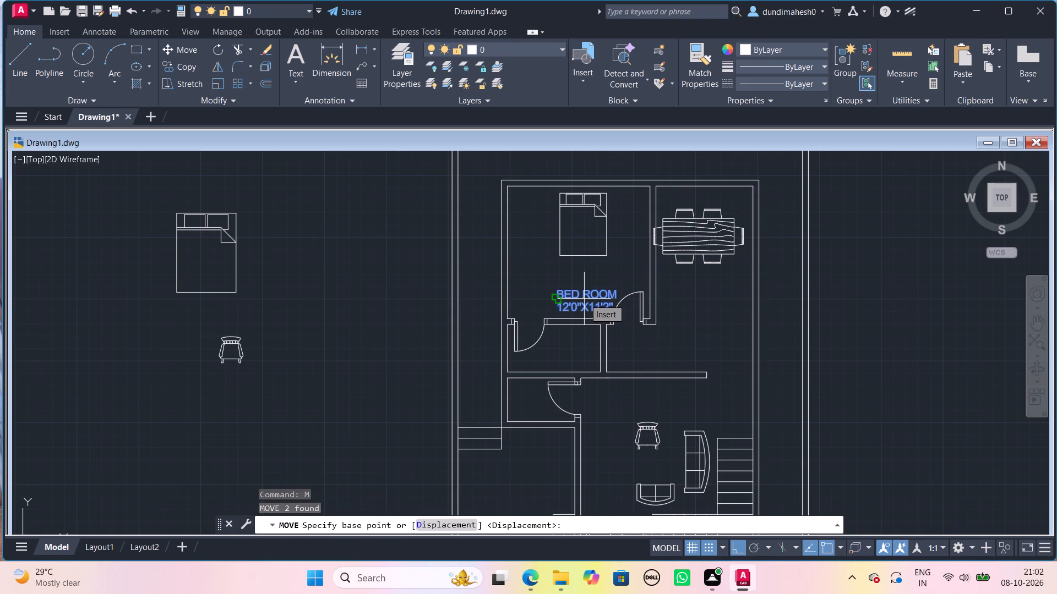
{"action": "left_click", "coordinate": [584, 299]}
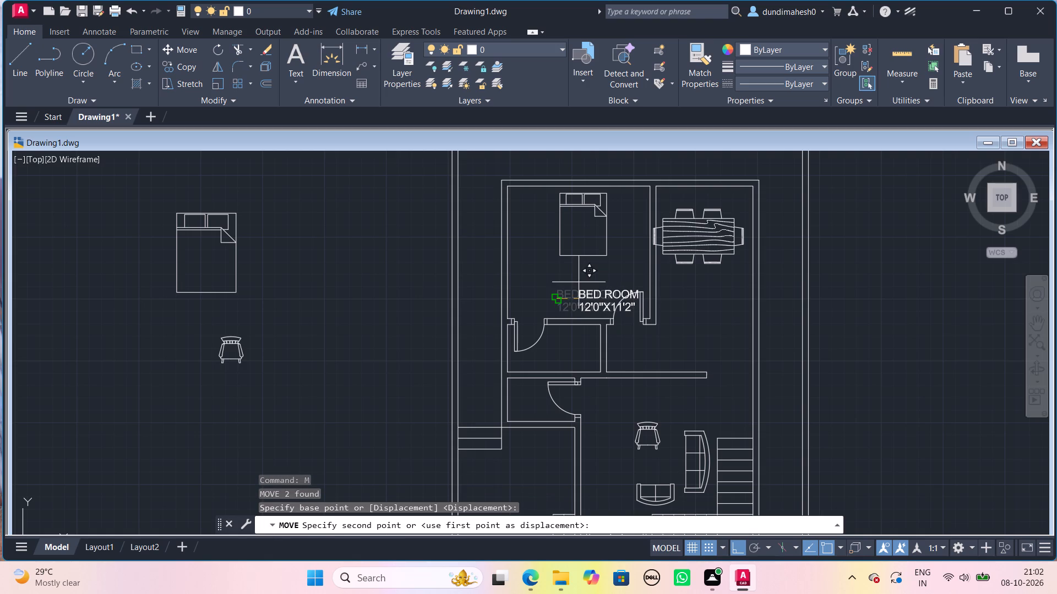
{"action": "key", "text": "F8"}
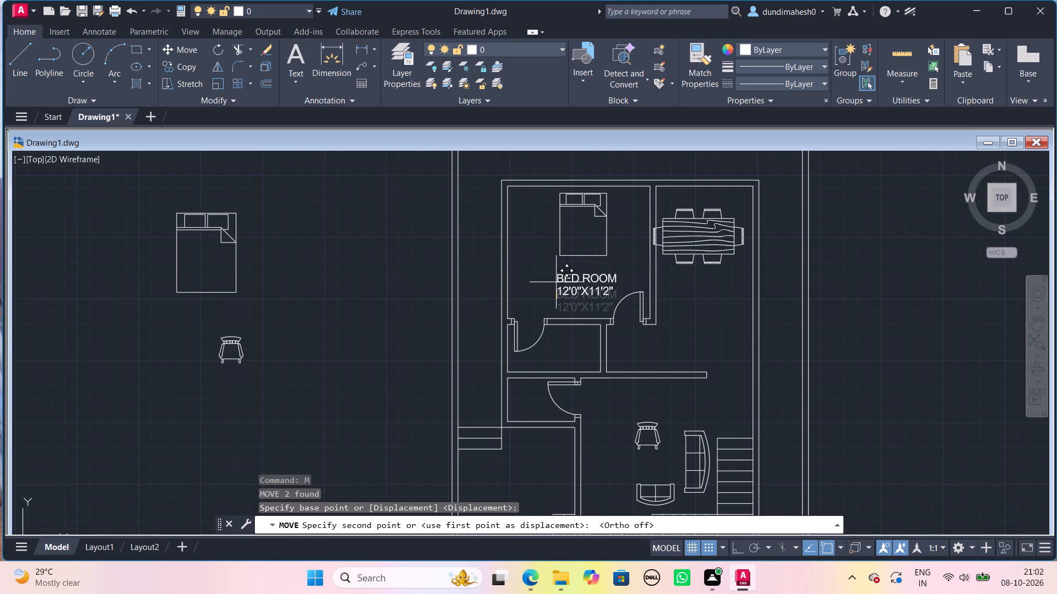
{"action": "left_click", "coordinate": [554, 283]}
{"action": "left_click", "coordinate": [574, 304]}
{"action": "left_click", "coordinate": [574, 298]}
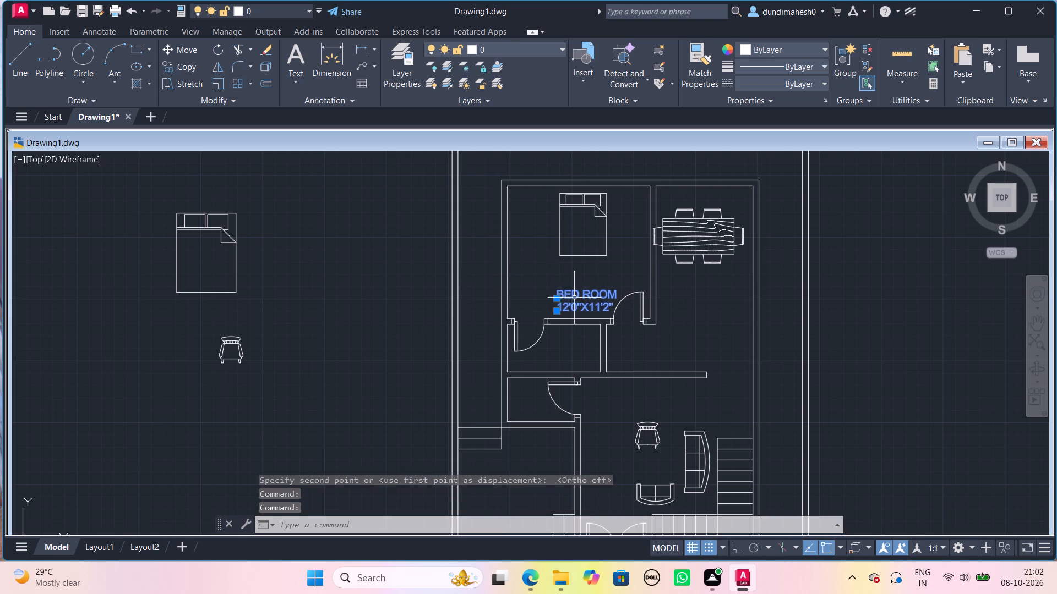
{"action": "key", "text": "space"}
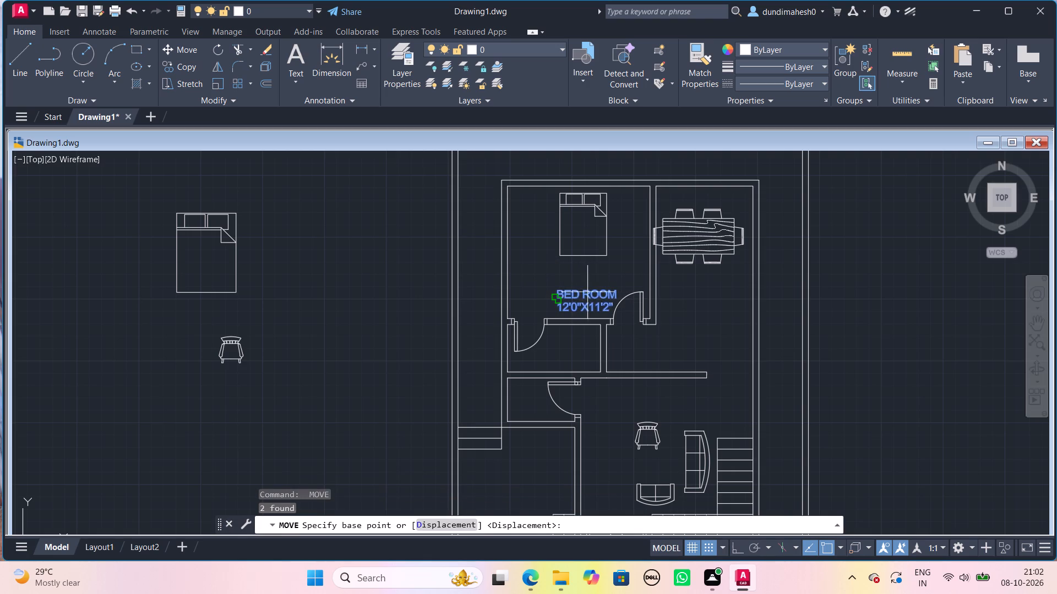
{"action": "left_click", "coordinate": [586, 290]}
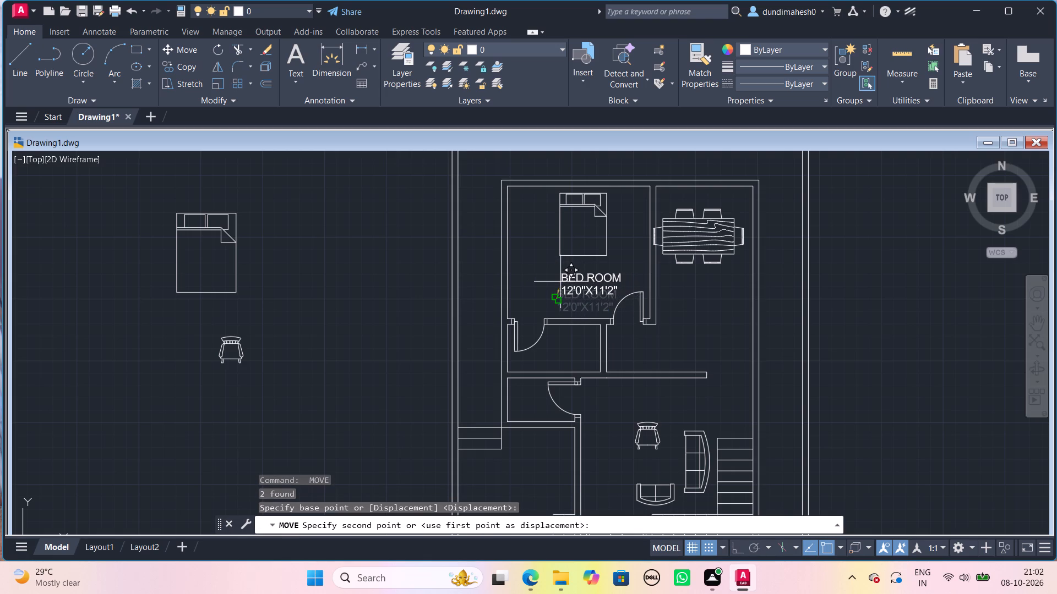
{"action": "left_click", "coordinate": [559, 277]}
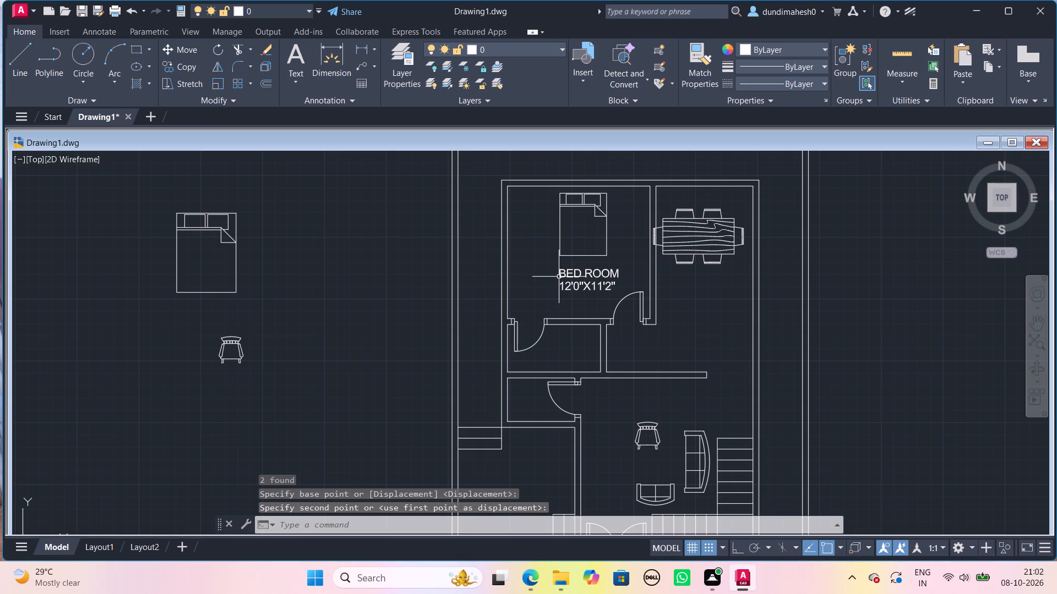
{"action": "key", "text": "Escape"}
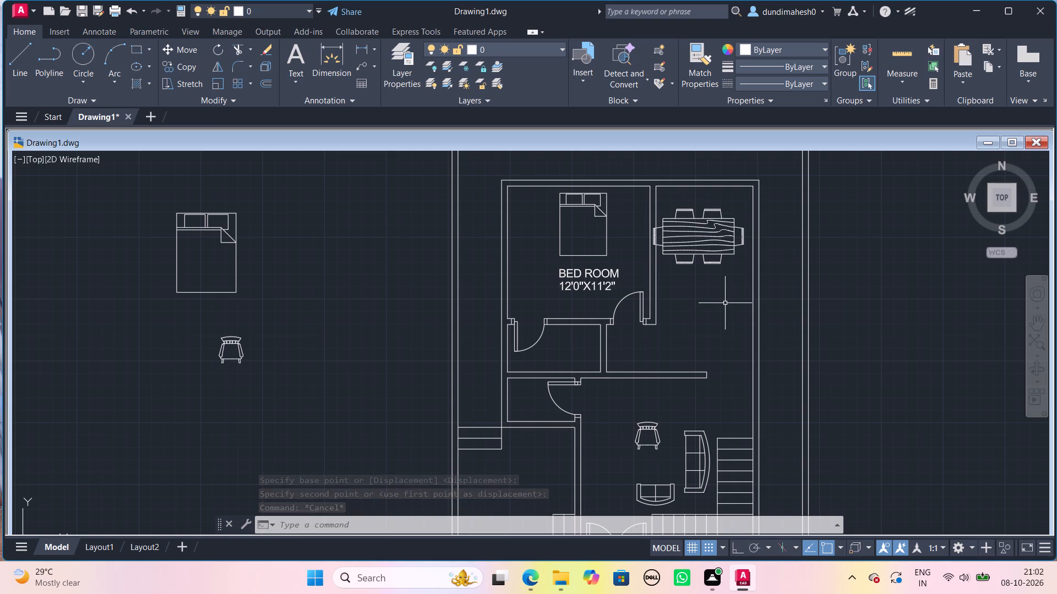
Scale the dining table set down to less than half its size, using a base point on the tabletop.
{"action": "left_click", "coordinate": [720, 277]}
{"action": "left_click", "coordinate": [696, 234]}
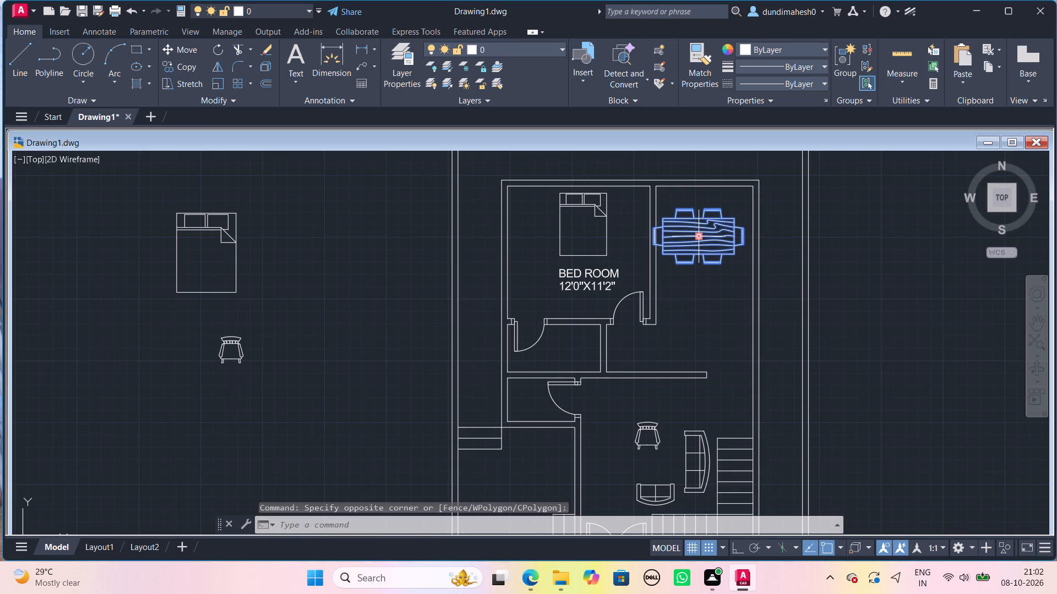
{"action": "type", "text": "SC"}
{"action": "key", "text": "Return"}
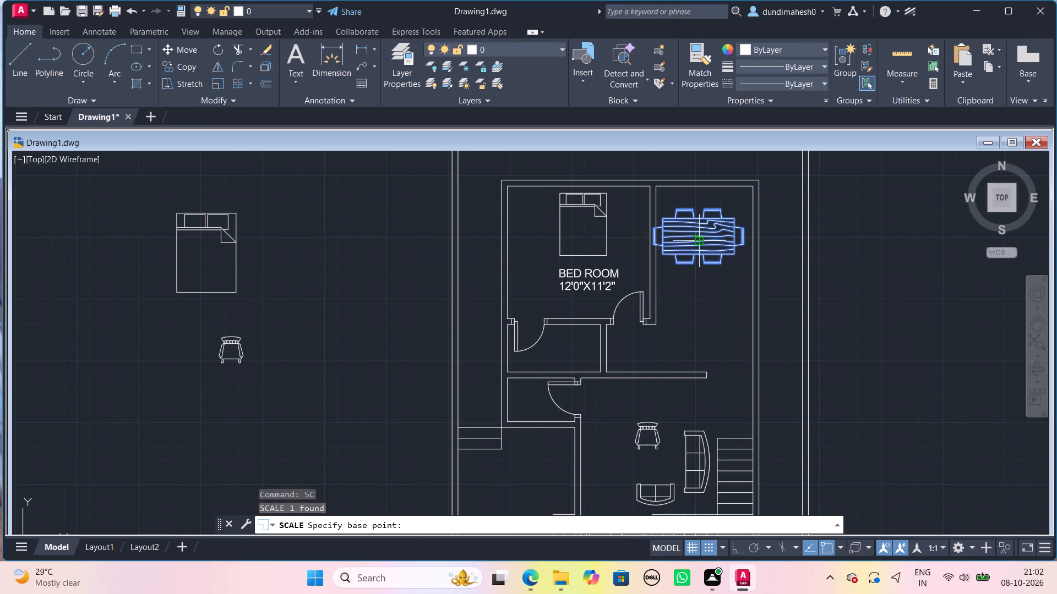
{"action": "left_click", "coordinate": [708, 246]}
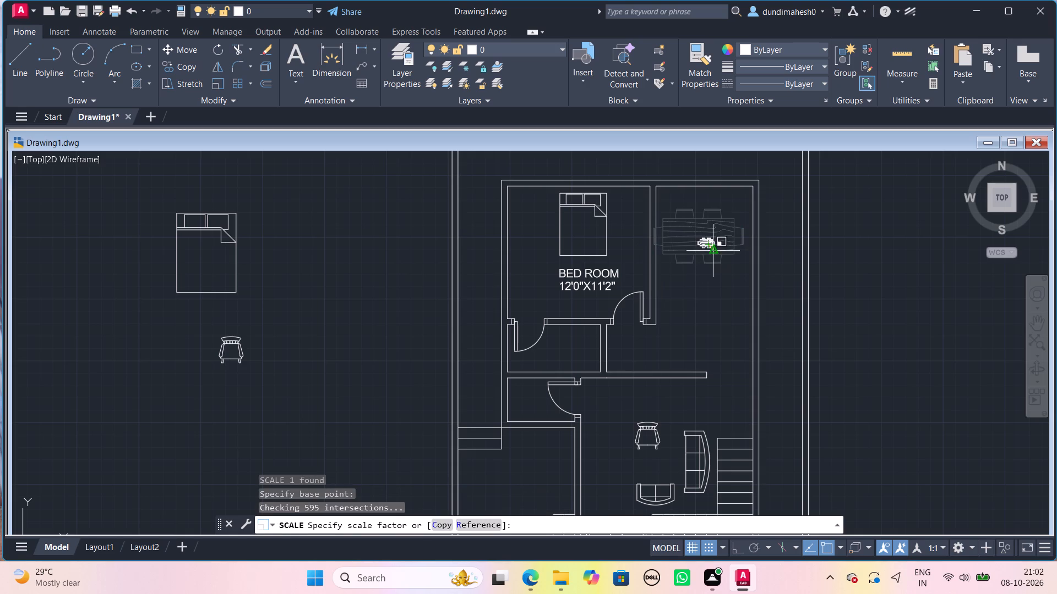
{"action": "left_click", "coordinate": [726, 256]}
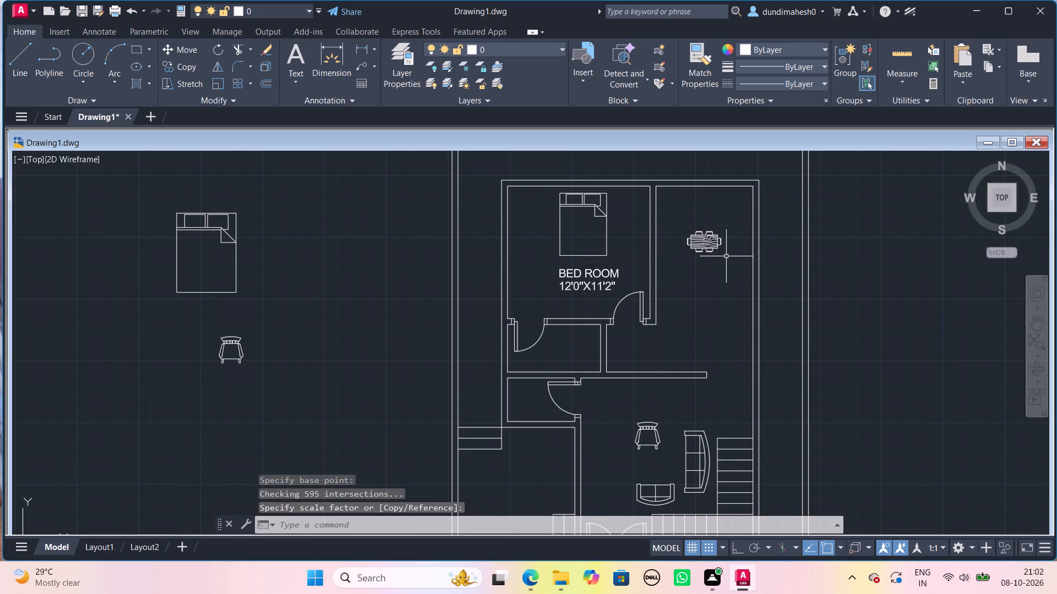
Move the reduced dining table set down the dining area, roughly level with the lower end of the bedroom partition.
{"action": "key", "text": "m"}
{"action": "key", "text": "Return"}
{"action": "left_click", "coordinate": [728, 263]}
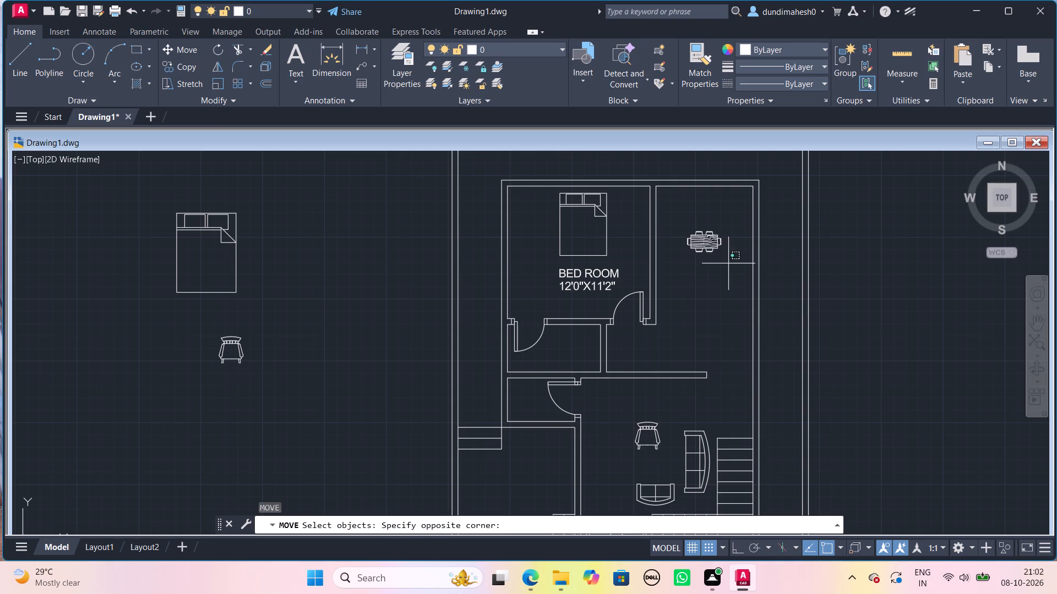
{"action": "left_click", "coordinate": [706, 234]}
{"action": "key", "text": "space"}
{"action": "left_click", "coordinate": [711, 237]}
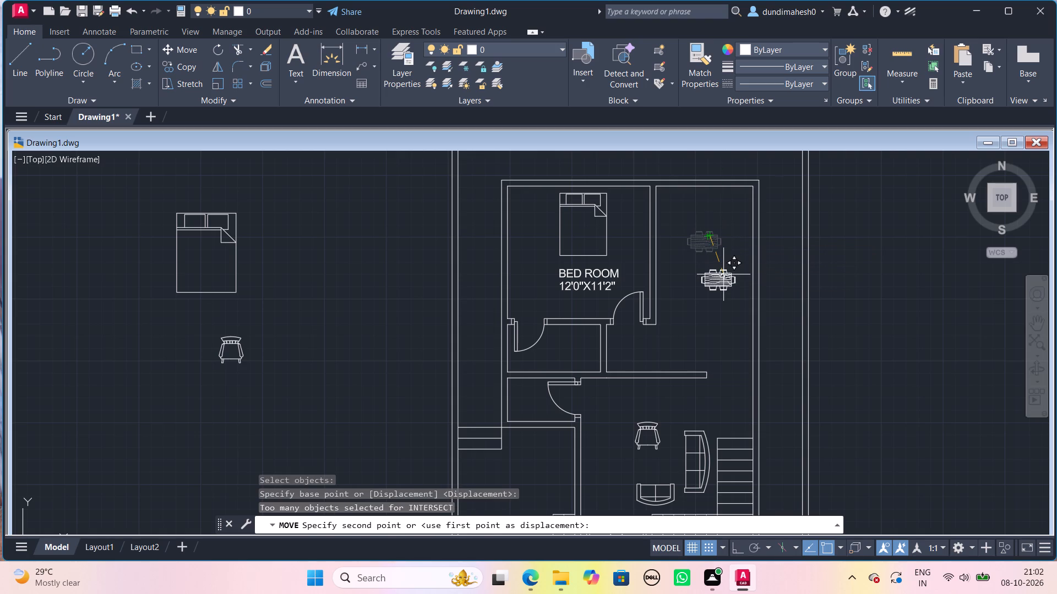
{"action": "left_click", "coordinate": [717, 319]}
Scale the dining table set up to nearly double size, from a base point on its lower edge.
{"action": "type", "text": "SC"}
{"action": "key", "text": "Return"}
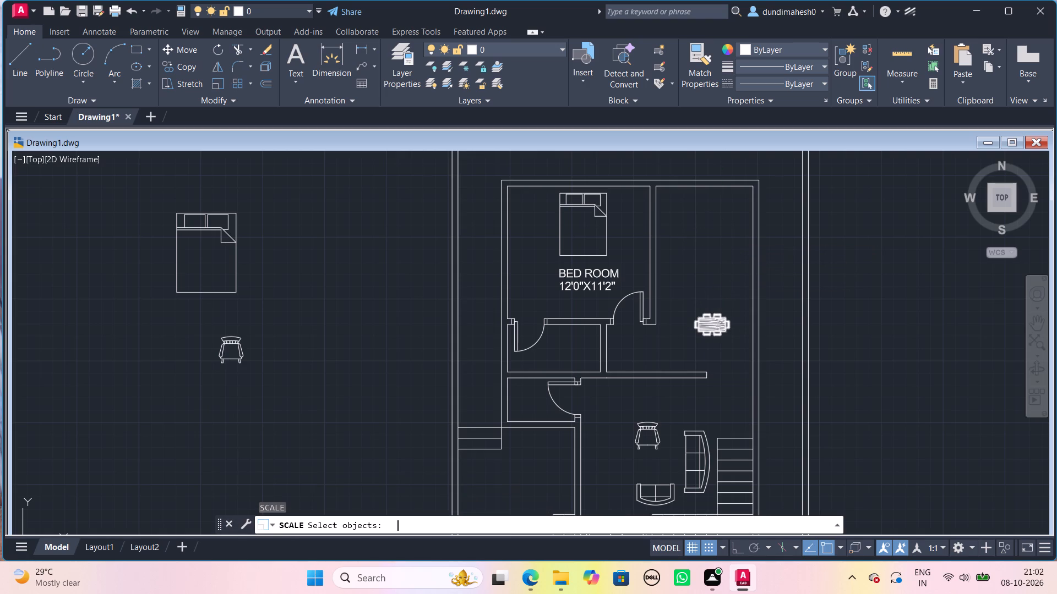
{"action": "left_click", "coordinate": [717, 330]}
{"action": "left_click", "coordinate": [718, 334]}
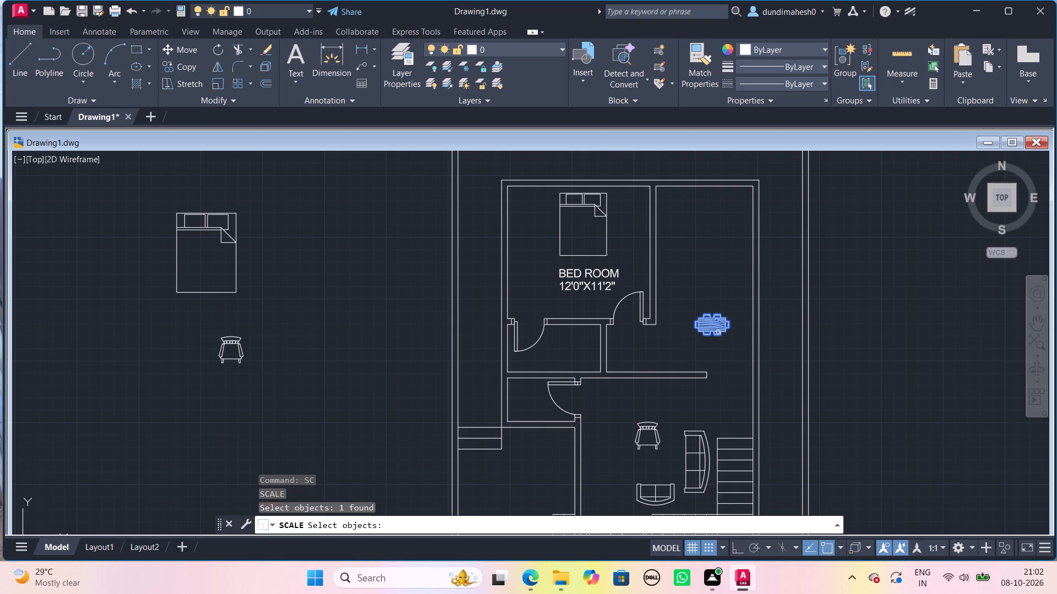
{"action": "key", "text": "space"}
{"action": "left_click", "coordinate": [718, 332]}
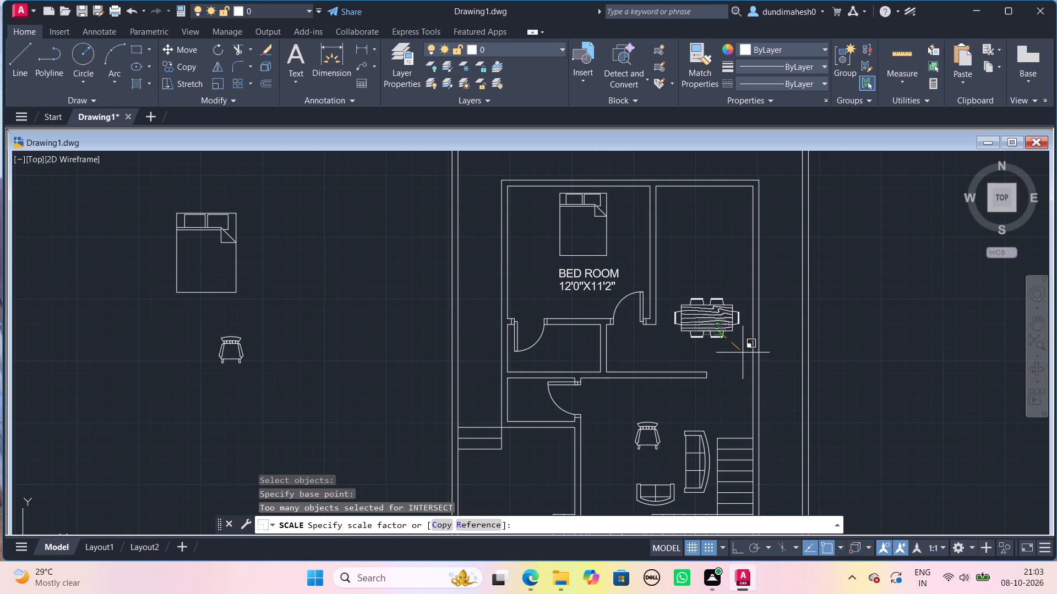
{"action": "left_click", "coordinate": [743, 353]}
With Ortho on, draw the kitchen counter edge from the bedroom partition: about 6'-6" across, 3'-3" down, and across to the outer wall.
{"action": "key", "text": "l"}
{"action": "key", "text": "Return"}
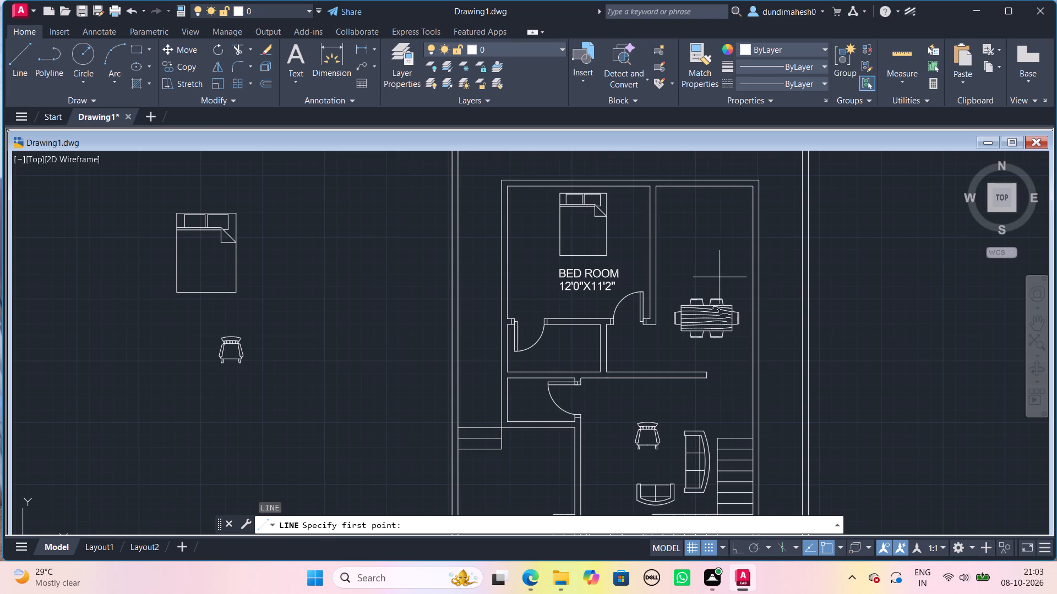
{"action": "middle_click_drag", "start_coordinate": [721, 291], "coordinate": [722, 291]}
{"action": "middle_click_drag", "start_coordinate": [722, 291], "coordinate": [631, 294]}
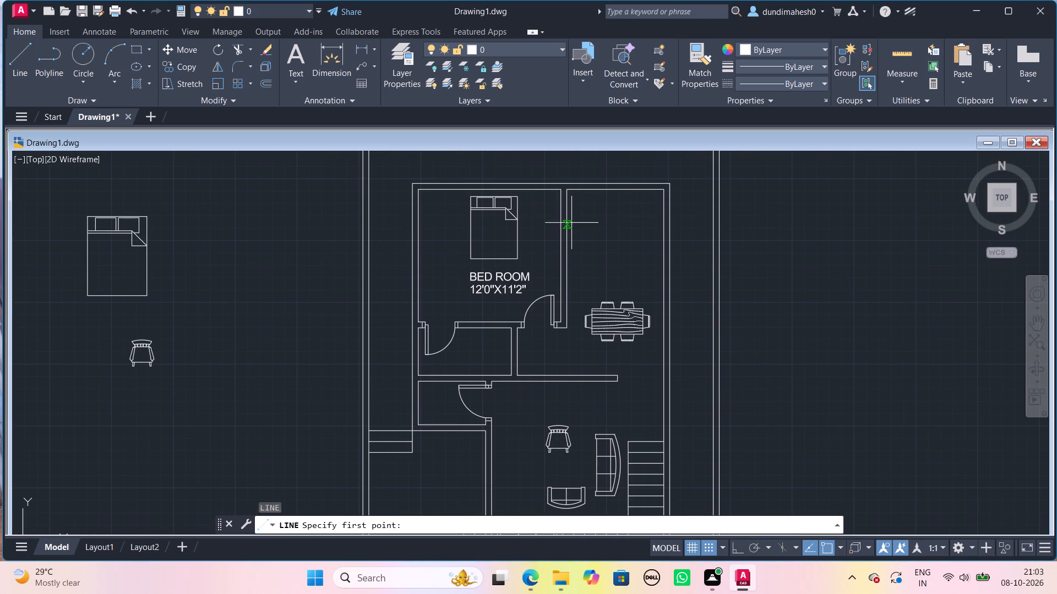
{"action": "scroll", "coordinate": [571, 221], "scroll_direction": "up", "scroll_amount": 1}
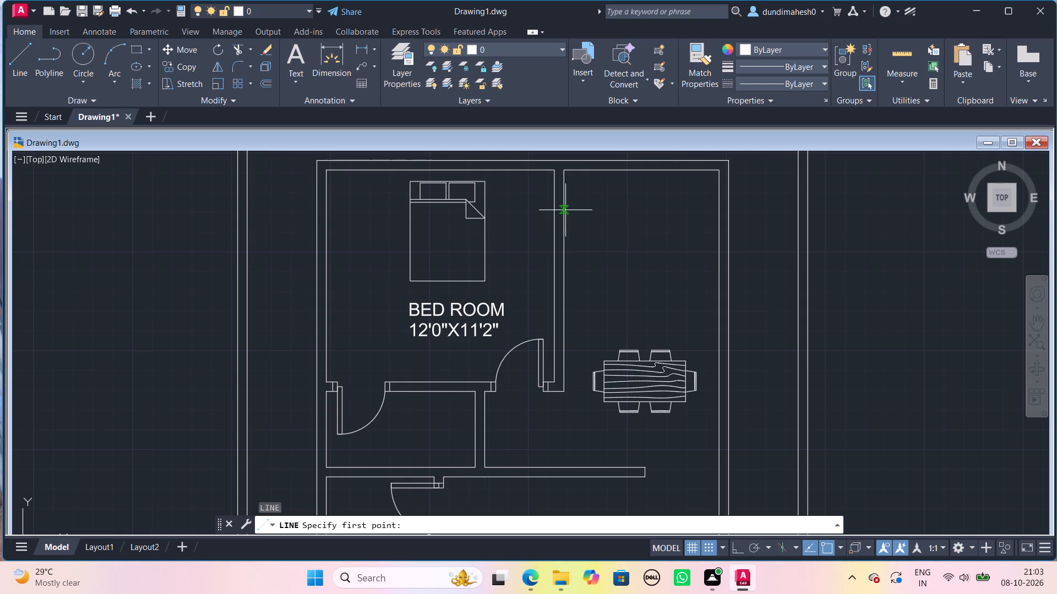
{"action": "left_click", "coordinate": [562, 205]}
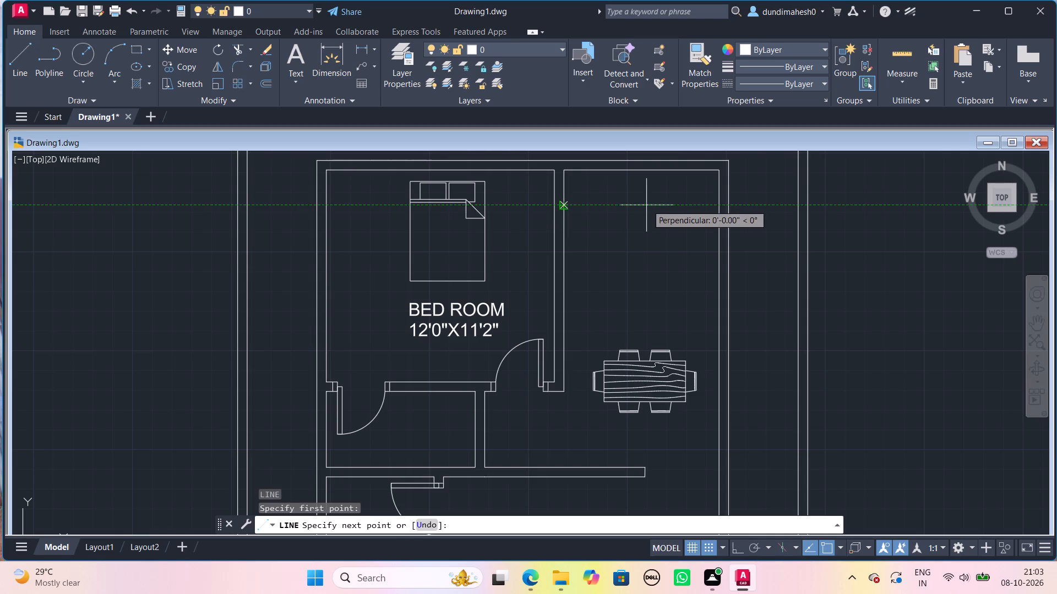
{"action": "left_click", "coordinate": [677, 204]}
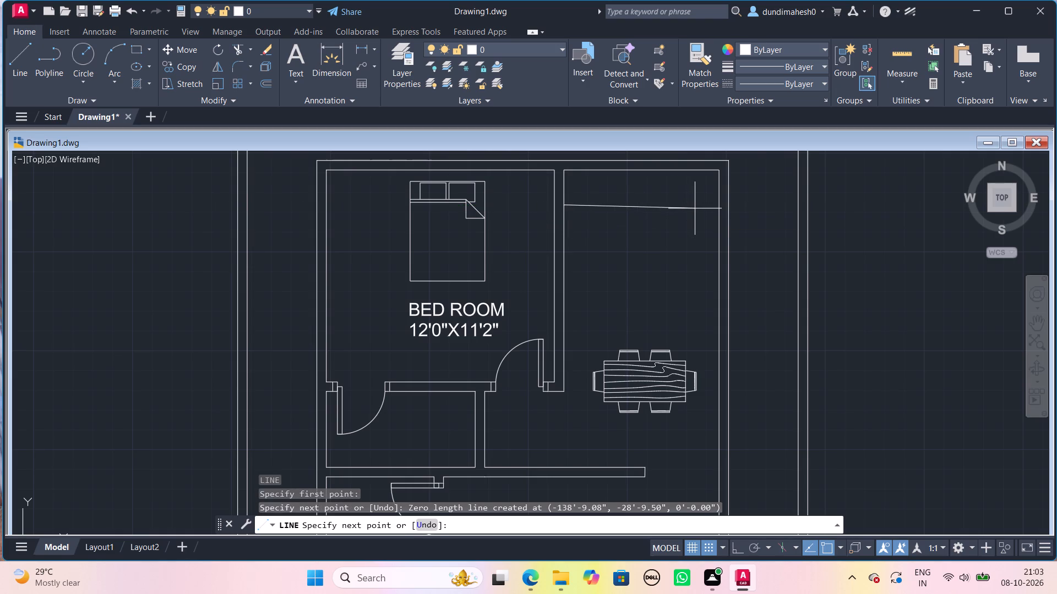
{"action": "key", "text": "F8"}
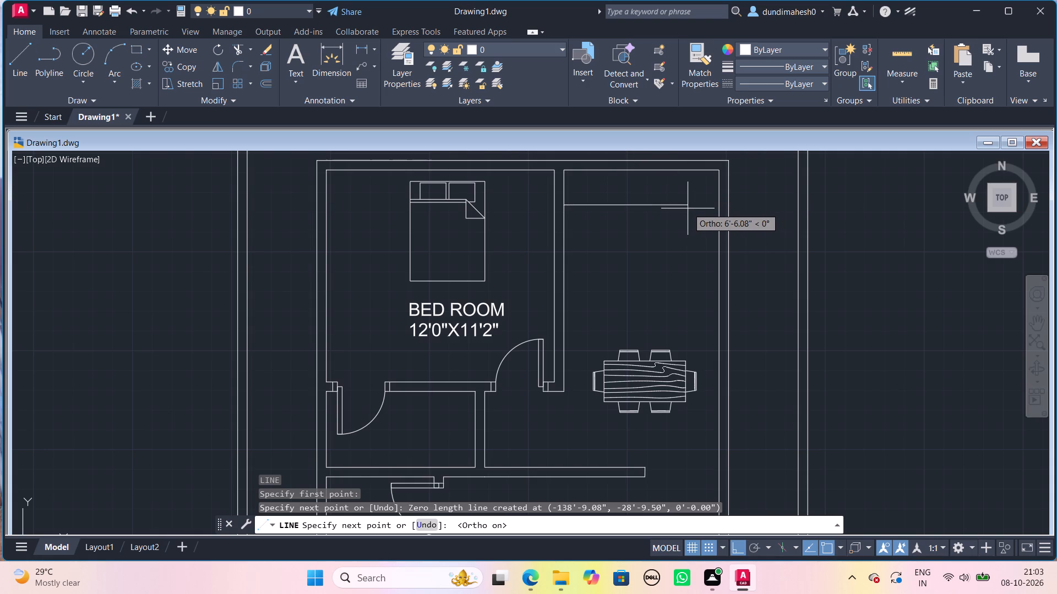
{"action": "left_click", "coordinate": [688, 208]}
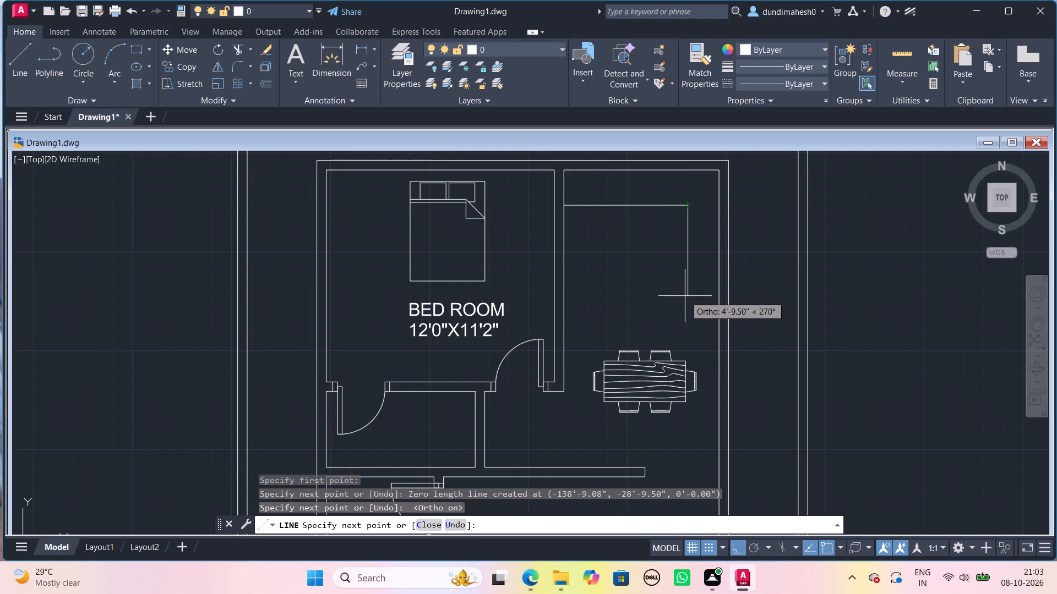
{"action": "key", "text": "ctrl+z"}
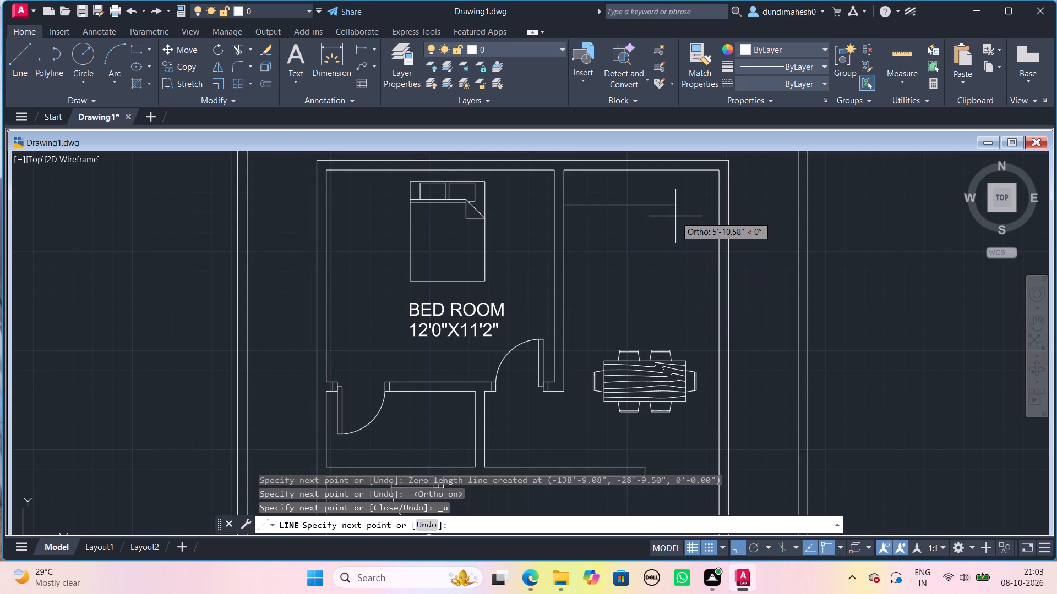
{"action": "left_click", "coordinate": [687, 216]}
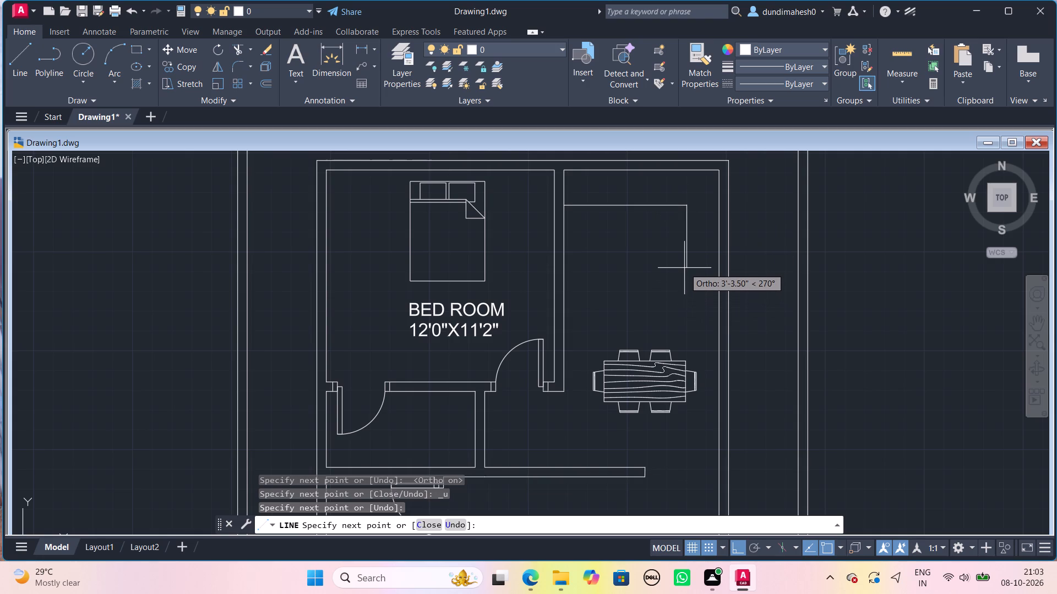
{"action": "left_click", "coordinate": [684, 268]}
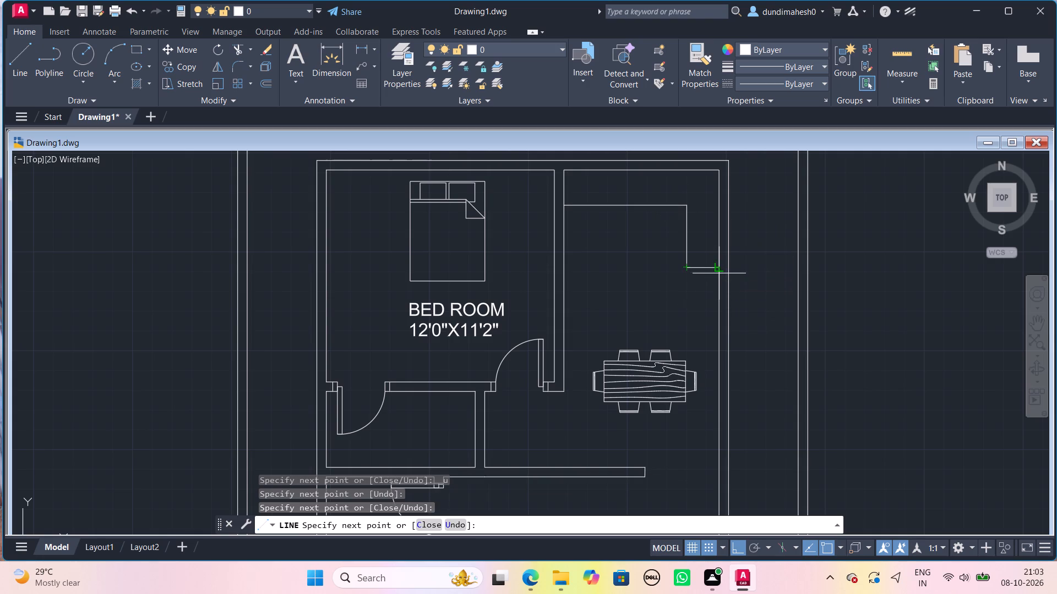
{"action": "left_click", "coordinate": [720, 268]}
{"action": "key", "text": "space"}
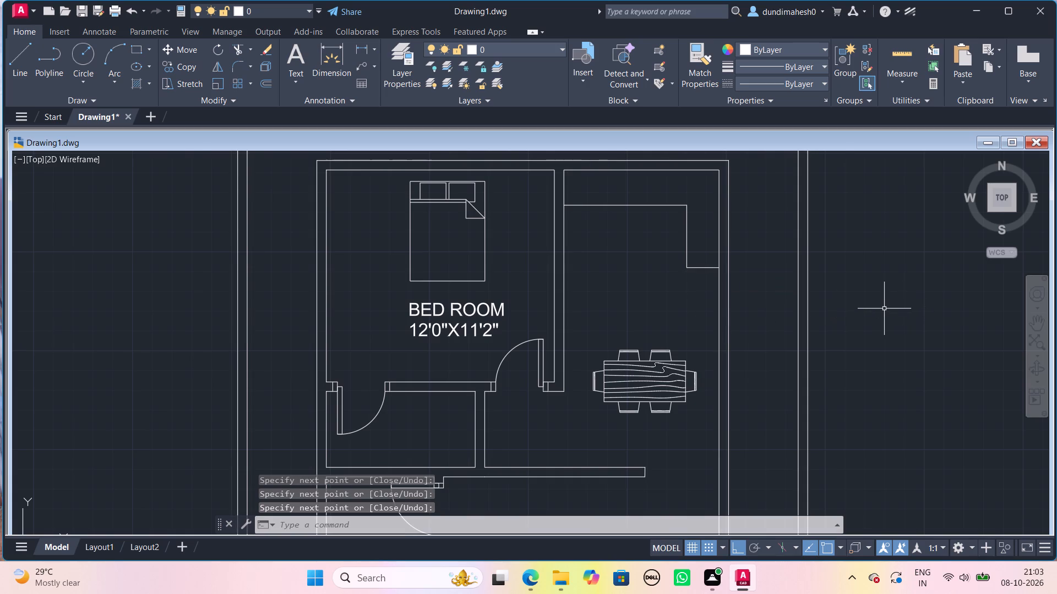
Insert the Range-Oven - 30 in top block from the DesignCenter's Kitchens.dwg beside the house, outside the boundary wall nearest the bedroom.
{"action": "key", "text": "ctrl+2"}
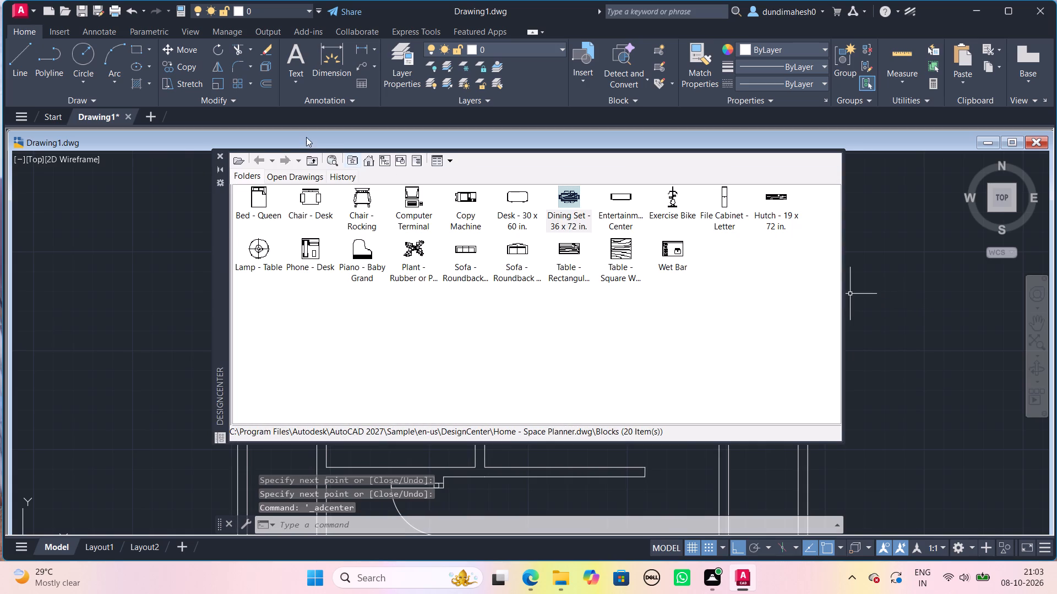
{"action": "left_click", "coordinate": [369, 158]}
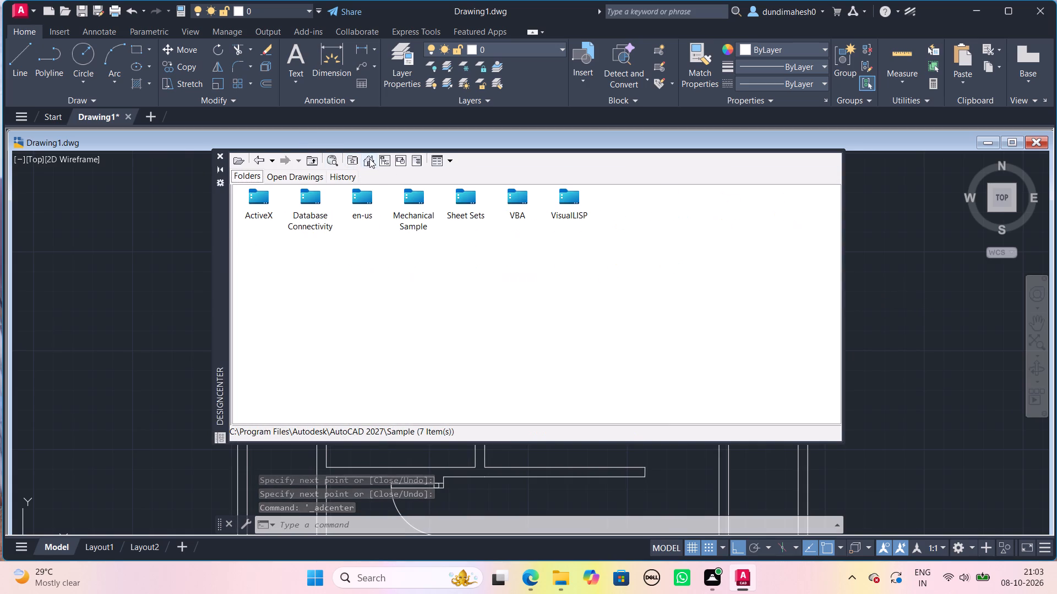
{"action": "double_click", "coordinate": [355, 202]}
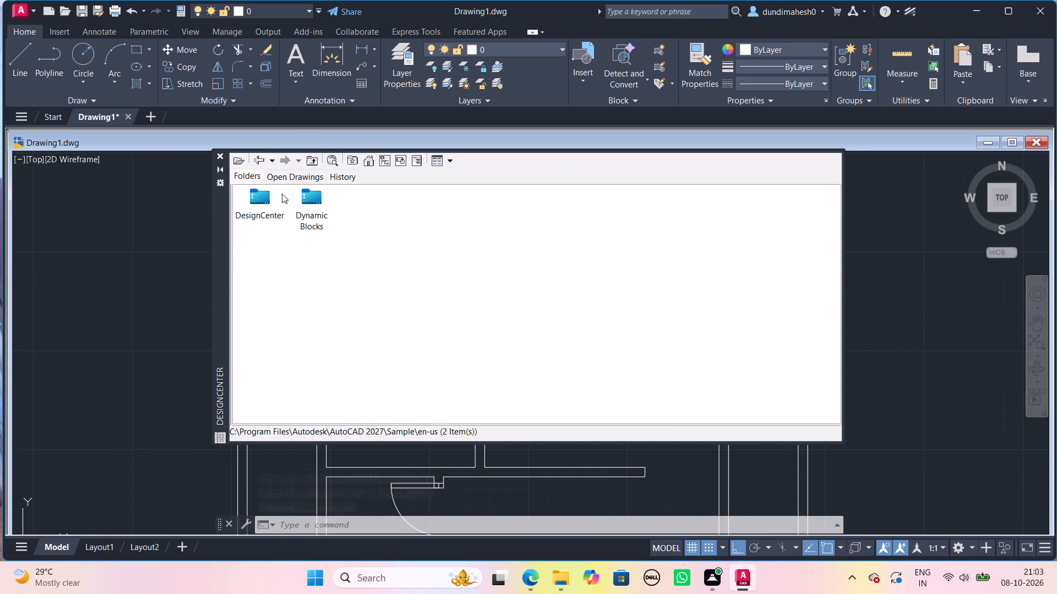
{"action": "left_click", "coordinate": [274, 190]}
{"action": "double_click", "coordinate": [276, 192]}
{"action": "double_click", "coordinate": [264, 200]}
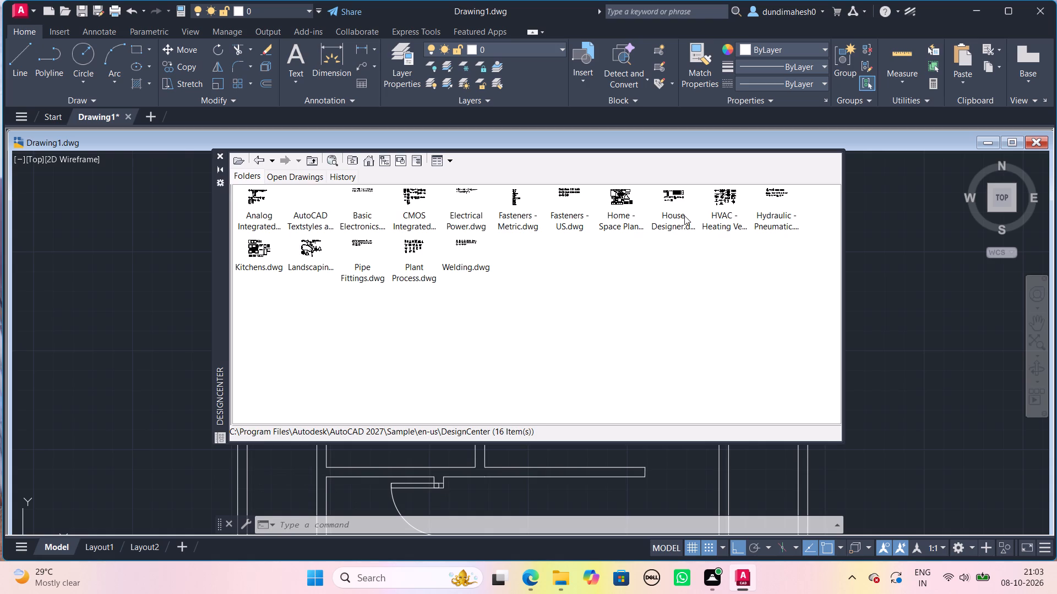
{"action": "double_click", "coordinate": [258, 255]}
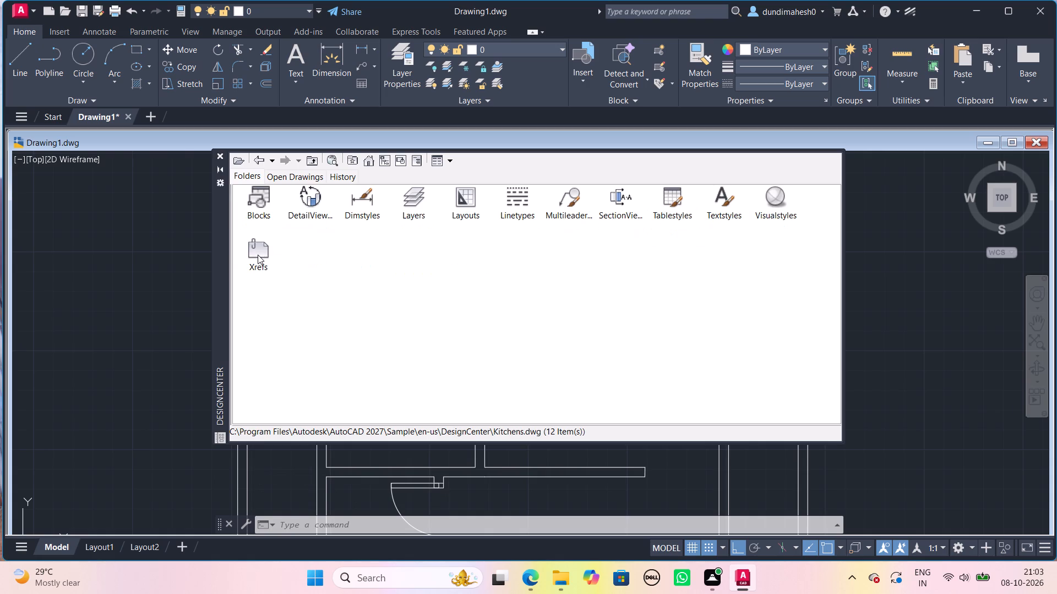
{"action": "double_click", "coordinate": [261, 191]}
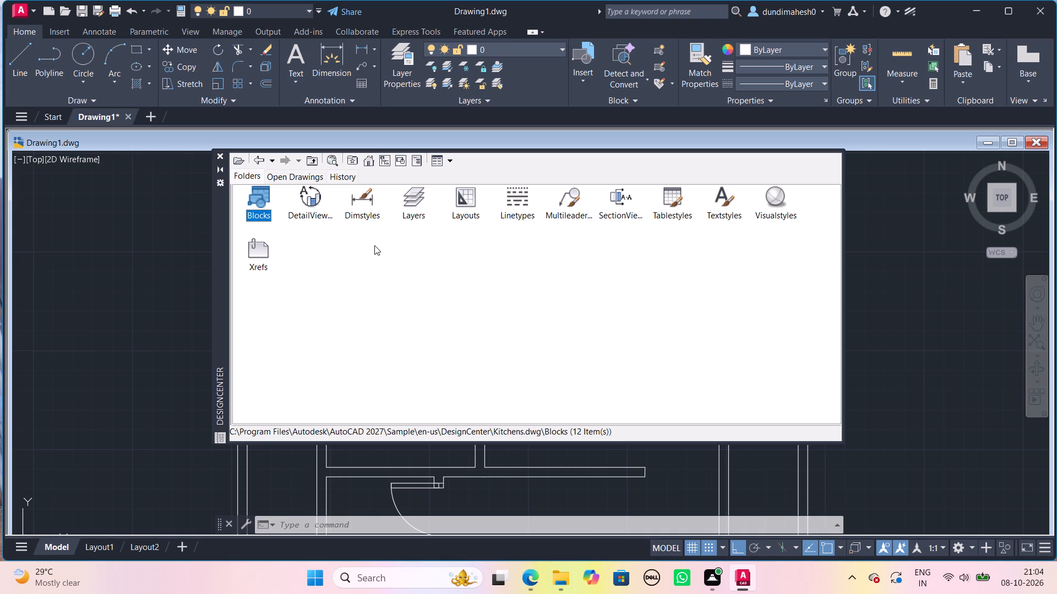
{"action": "left_click_drag", "start_coordinate": [367, 249], "coordinate": [295, 250]}
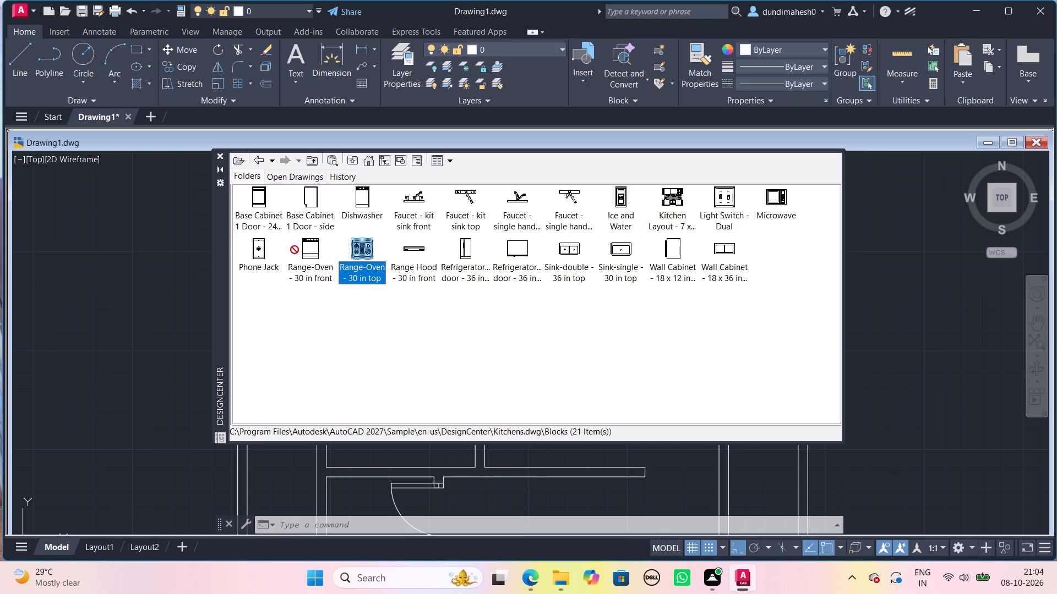
{"action": "left_click_drag", "start_coordinate": [295, 250], "coordinate": [151, 257]}
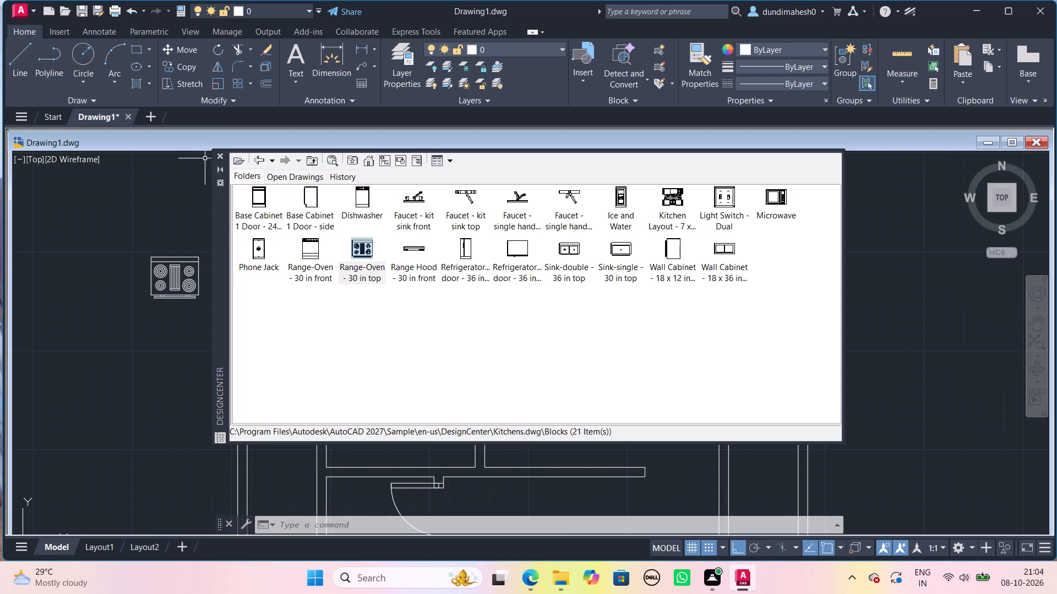
{"action": "left_click", "coordinate": [221, 158]}
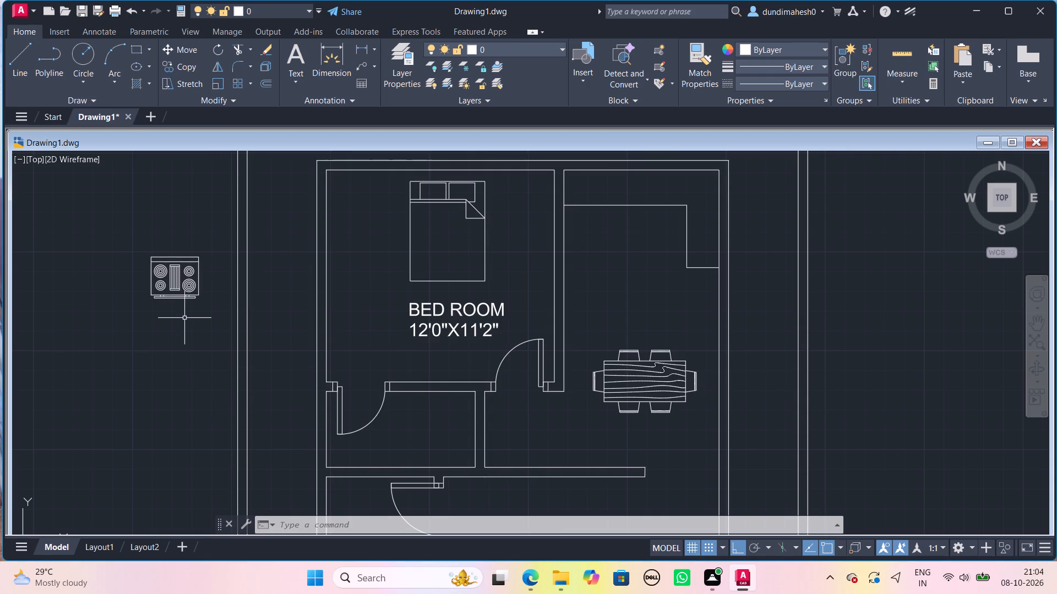
Turn Ortho off and move the range by its front edge onto the front edge of the upper kitchen counter.
{"action": "key", "text": "m"}
{"action": "key", "text": "Return"}
{"action": "left_click", "coordinate": [184, 318]}
{"action": "left_click", "coordinate": [176, 279]}
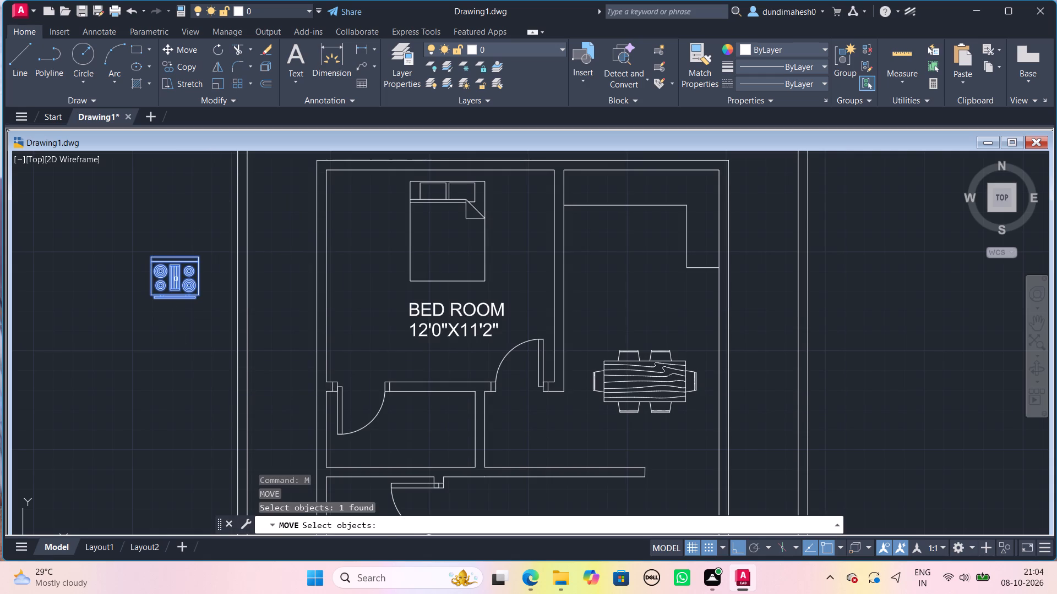
{"action": "key", "text": "space"}
{"action": "left_click", "coordinate": [175, 302]}
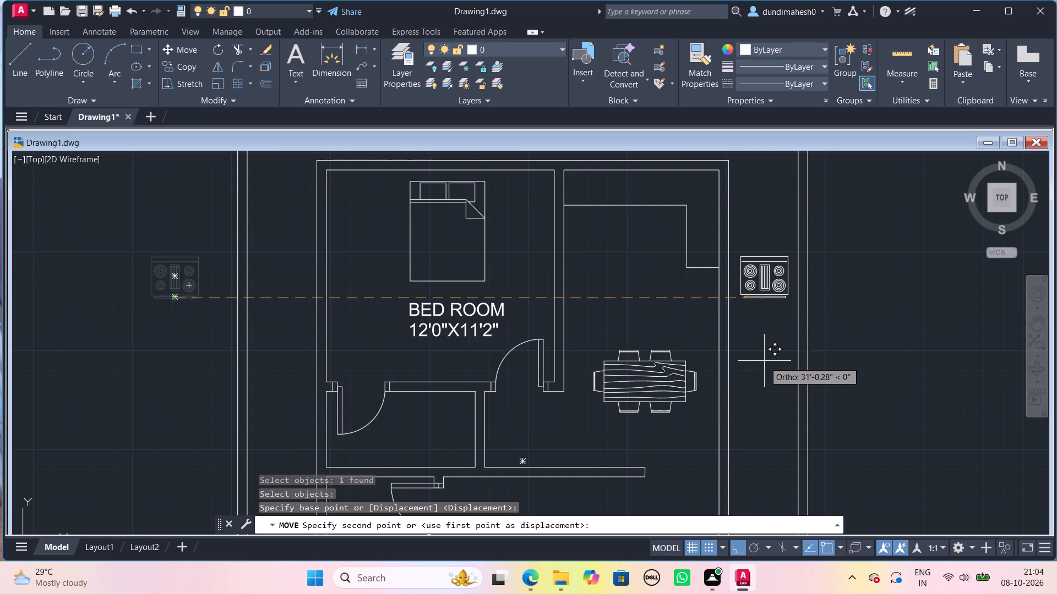
{"action": "key", "text": "F8"}
{"action": "middle_click_drag", "start_coordinate": [771, 323], "coordinate": [770, 387]}
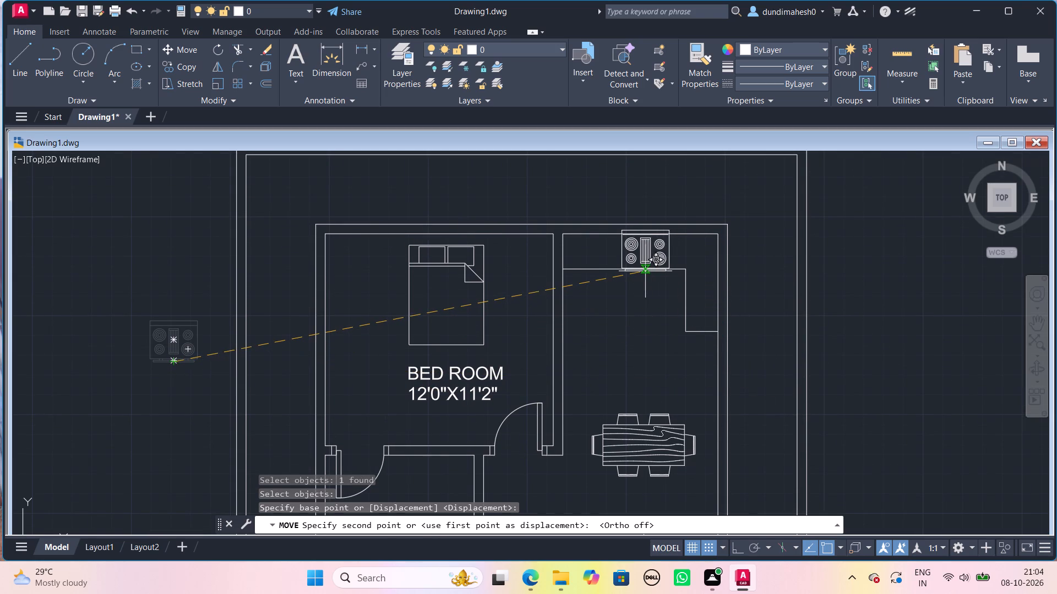
{"action": "left_click", "coordinate": [637, 271]}
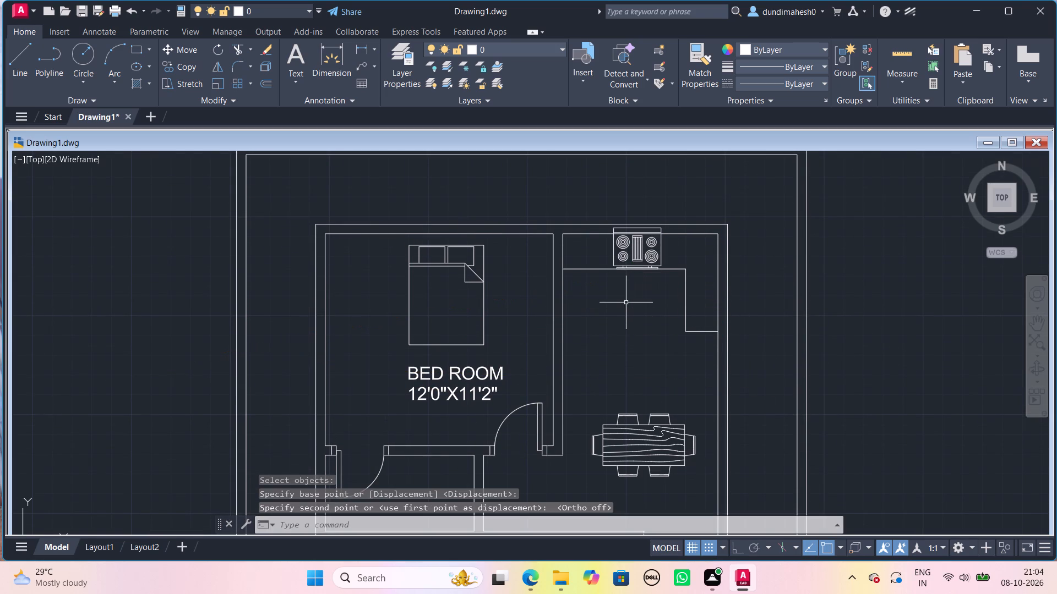
Scale the range down slightly from a base point on its front edge so its back fits against the inner wall face.
{"action": "type", "text": "SC"}
{"action": "key", "text": "Return"}
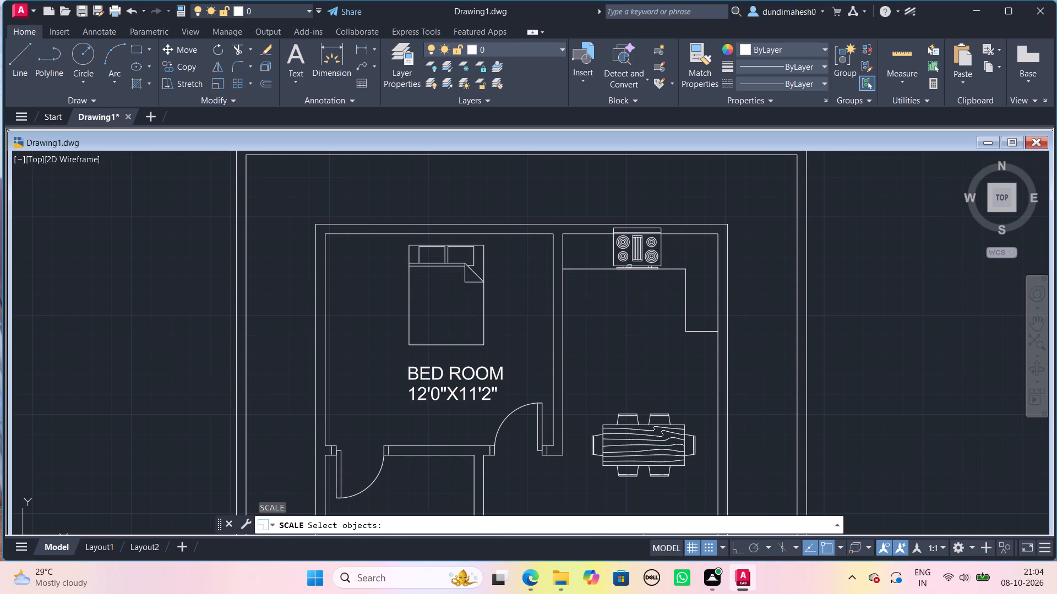
{"action": "left_click", "coordinate": [629, 251]}
{"action": "key", "text": "space"}
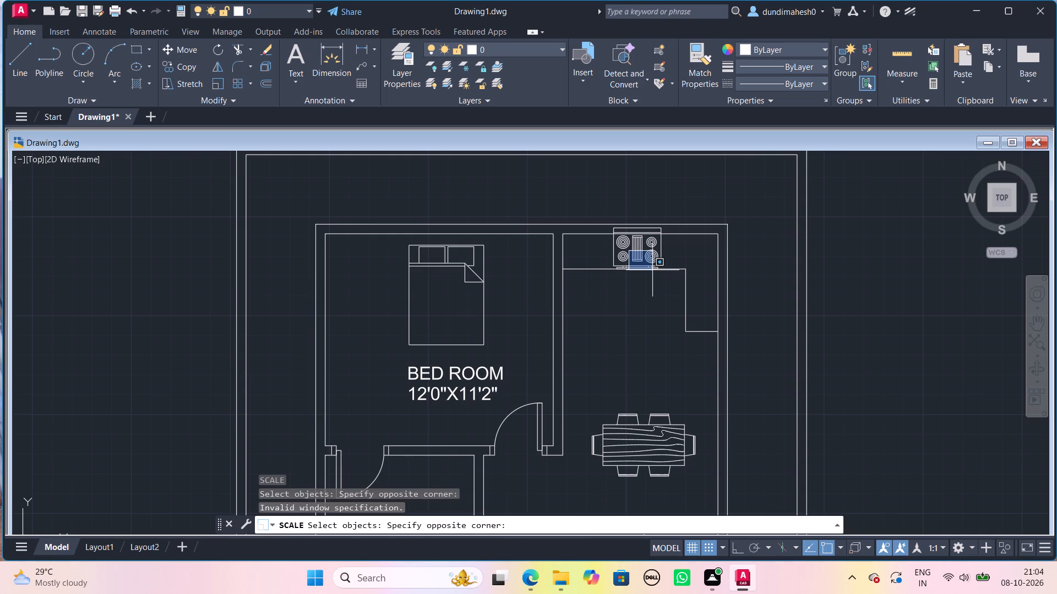
{"action": "left_click", "coordinate": [661, 270]}
{"action": "key", "text": "space"}
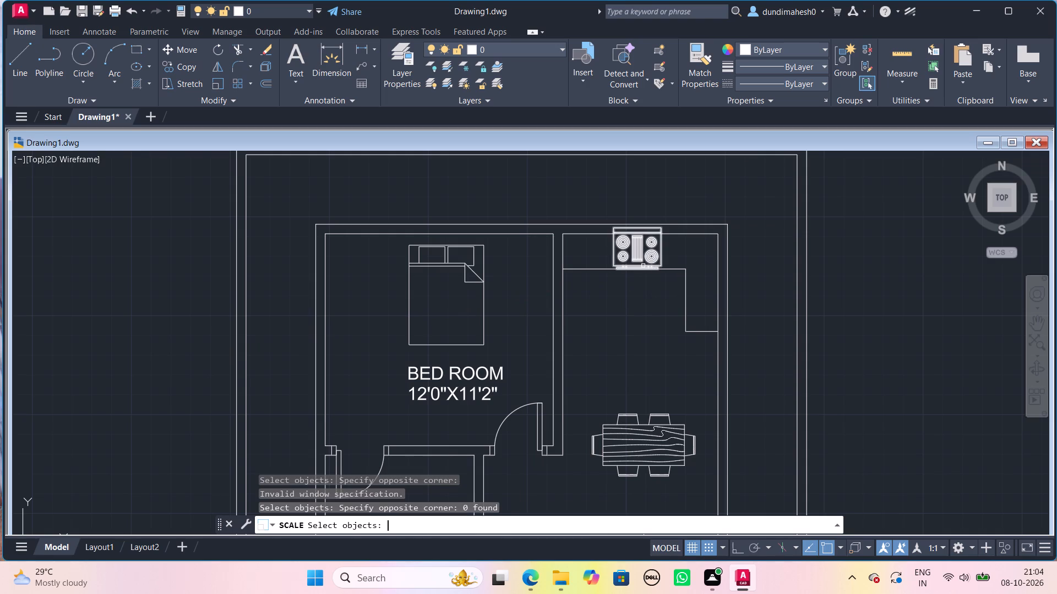
{"action": "left_click", "coordinate": [645, 265]}
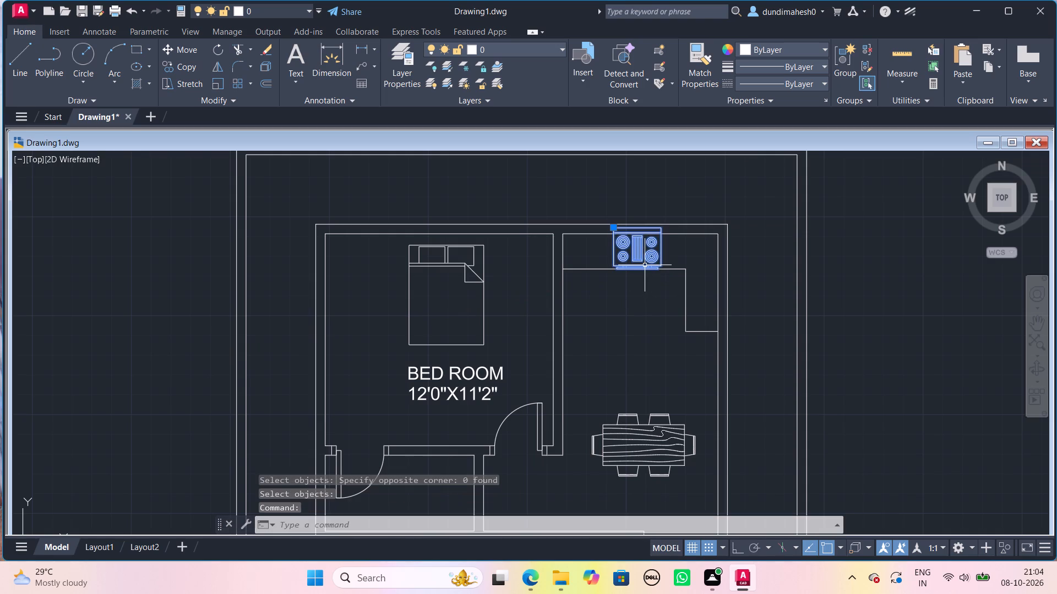
{"action": "key", "text": "space"}
{"action": "left_click", "coordinate": [639, 265]}
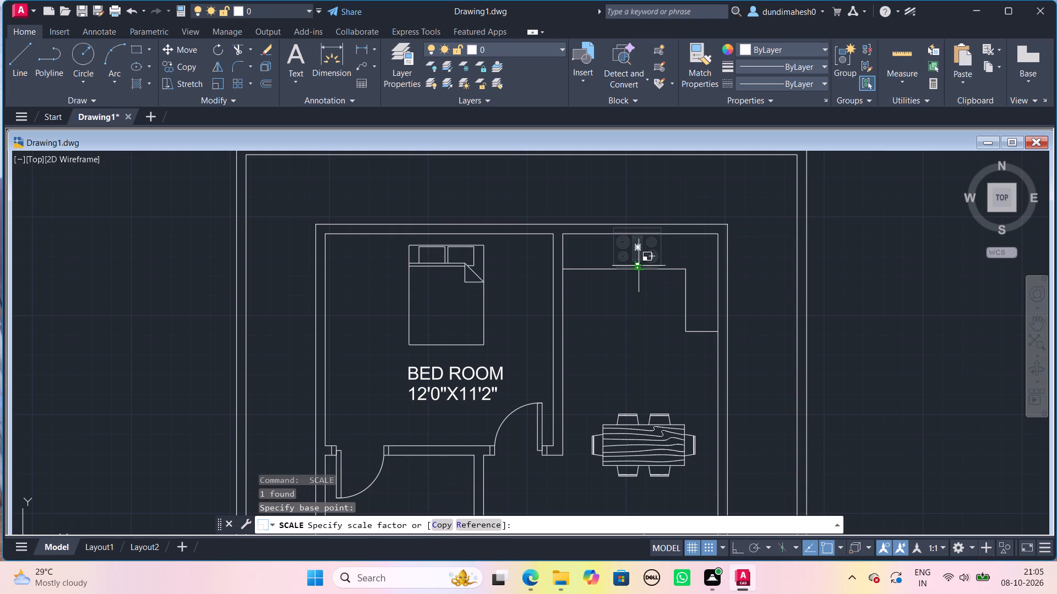
{"action": "scroll", "coordinate": [639, 248], "scroll_direction": "up", "scroll_amount": 1}
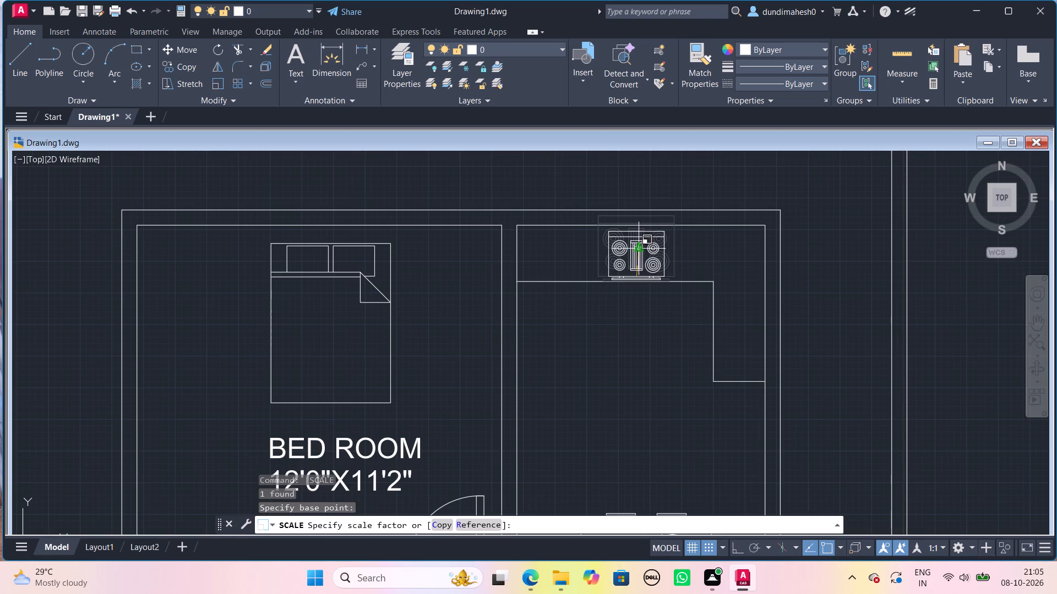
{"action": "scroll", "coordinate": [639, 246], "scroll_direction": "up", "scroll_amount": 2}
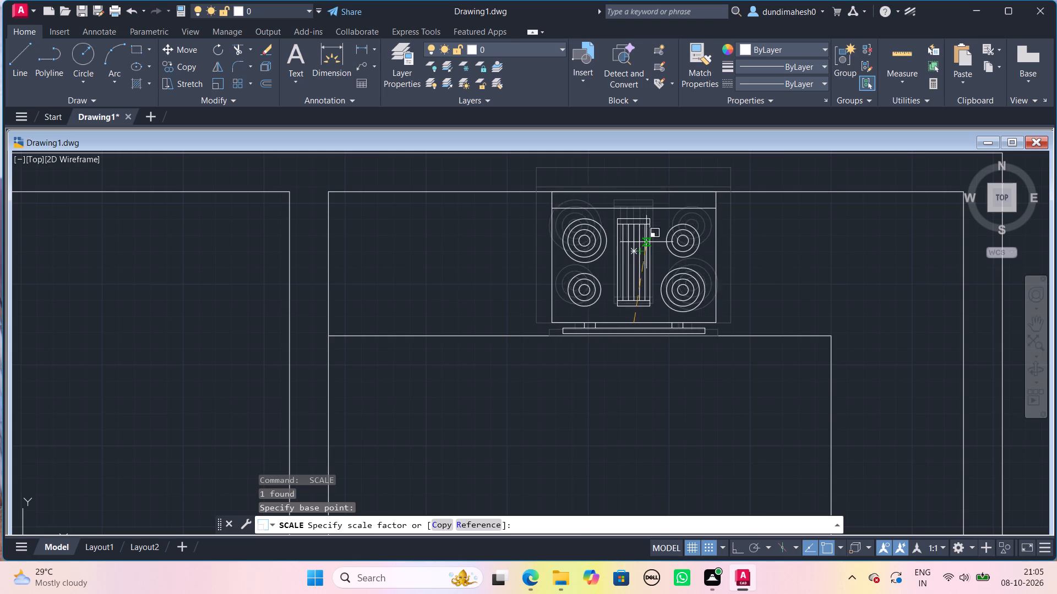
{"action": "left_click", "coordinate": [644, 241]}
Add 8" high, unrotated single-line text in the kitchen below the range, reading KITCHEN with 8'3"X9'10" on the second line.
{"action": "scroll", "coordinate": [652, 263], "scroll_direction": "down", "scroll_amount": 1}
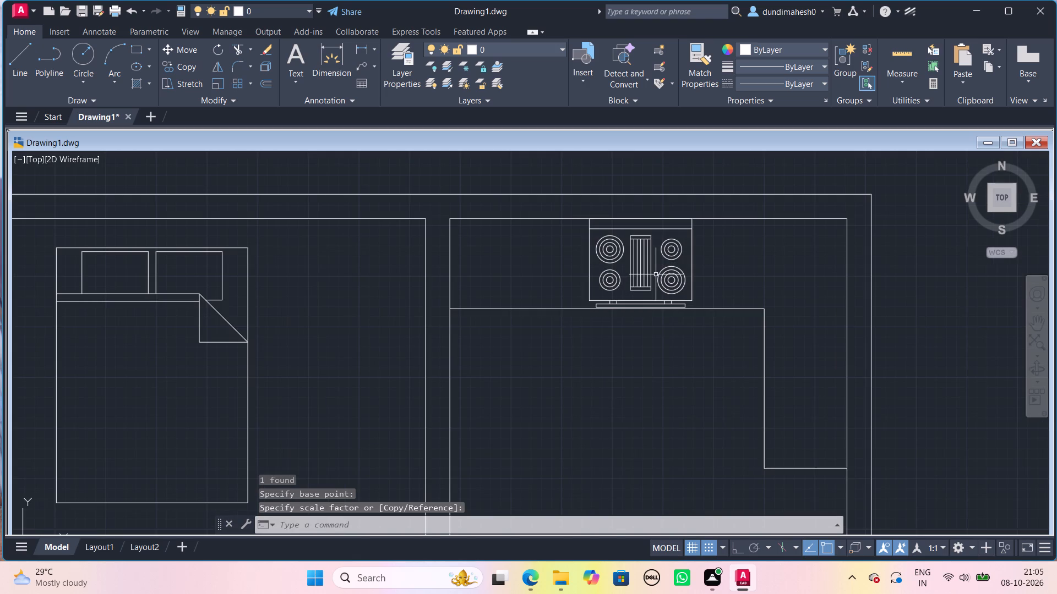
{"action": "scroll", "coordinate": [656, 274], "scroll_direction": "down", "scroll_amount": 1}
{"action": "middle_click_drag", "start_coordinate": [647, 393], "coordinate": [590, 306]}
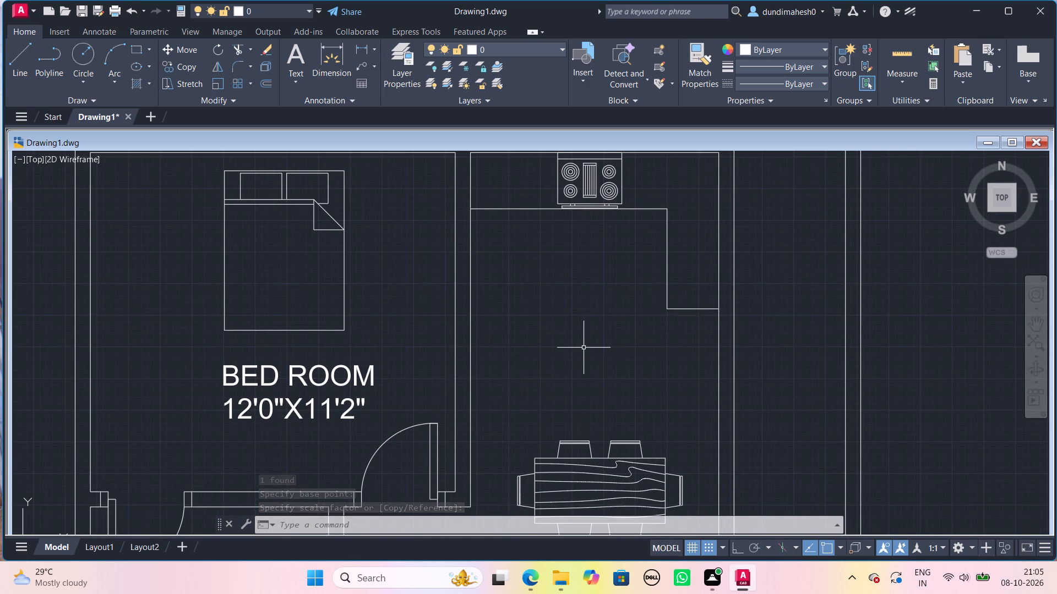
{"action": "type", "text": "DT"}
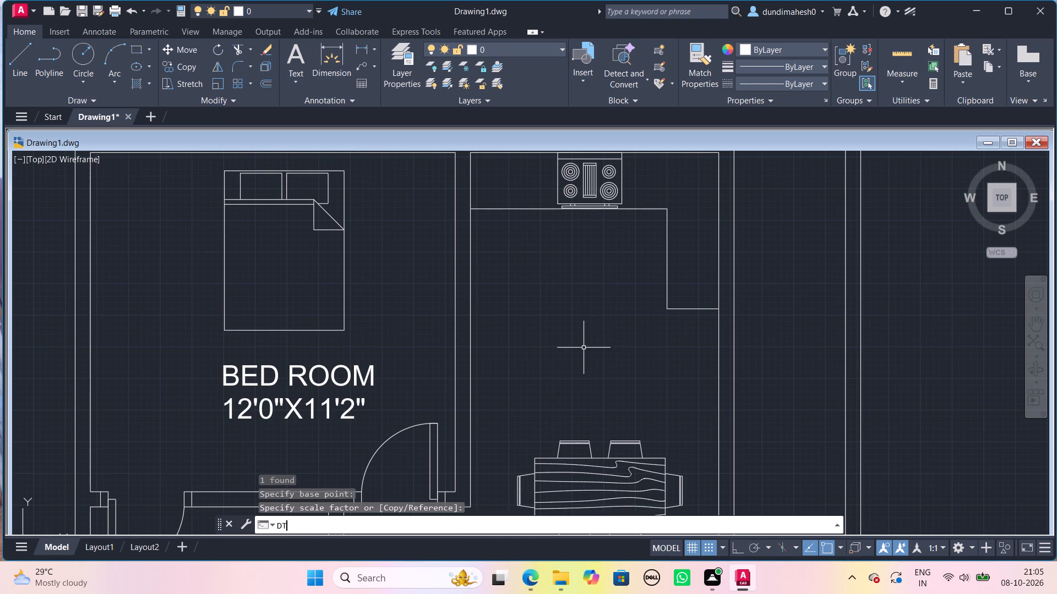
{"action": "key", "text": "Return"}
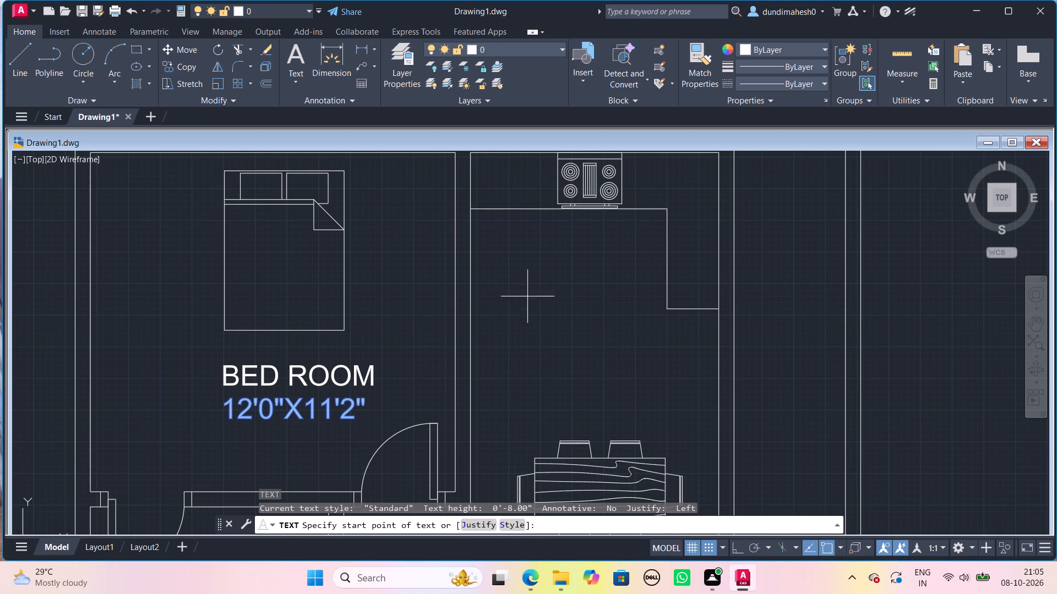
{"action": "left_click", "coordinate": [565, 259]}
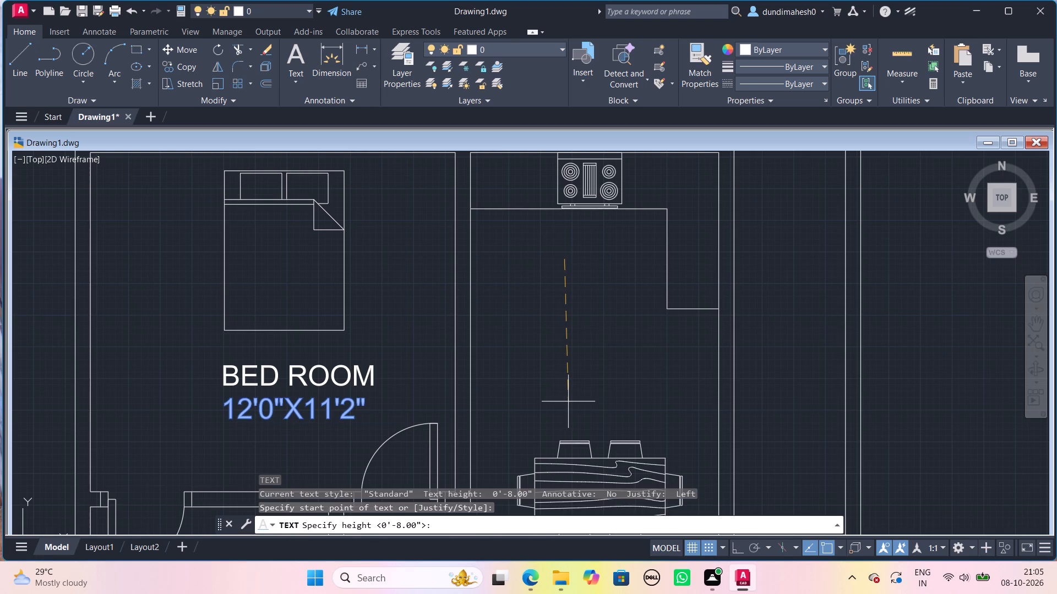
{"action": "key", "text": "space"}
{"action": "key", "text": "space"}
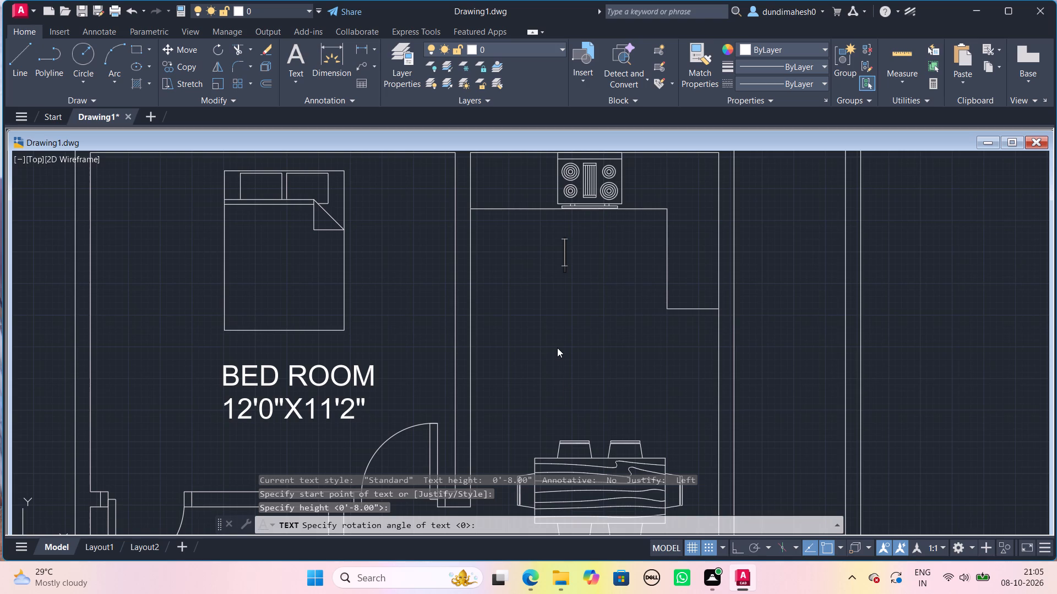
{"action": "type", "text": "KI"}
{"action": "key", "text": "t"}
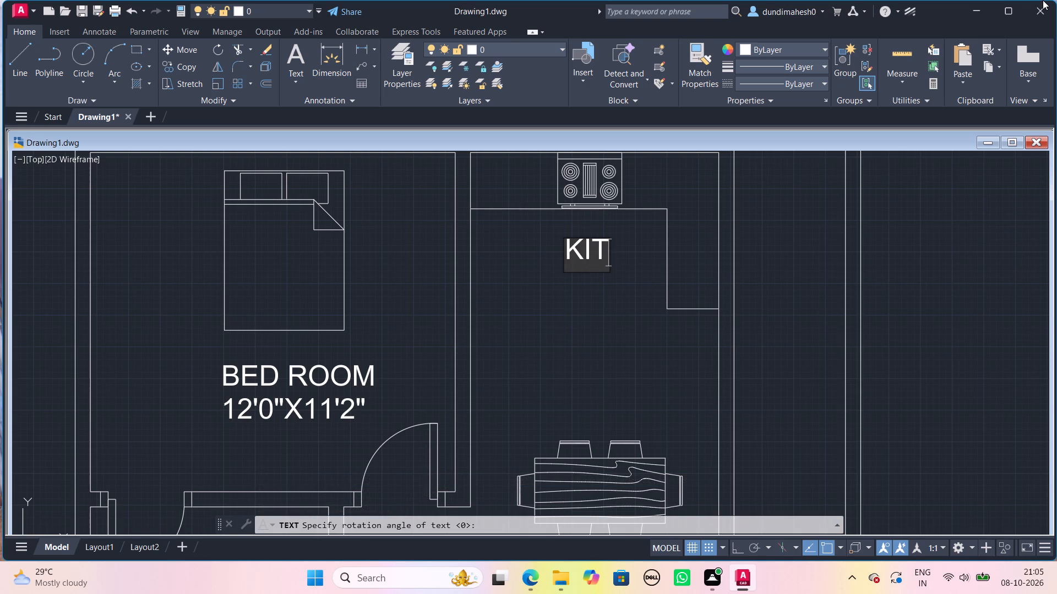
{"action": "key", "text": "BackSpace"}
{"action": "key", "text": "BackSpace"}
{"action": "key", "text": "BackSpace"}
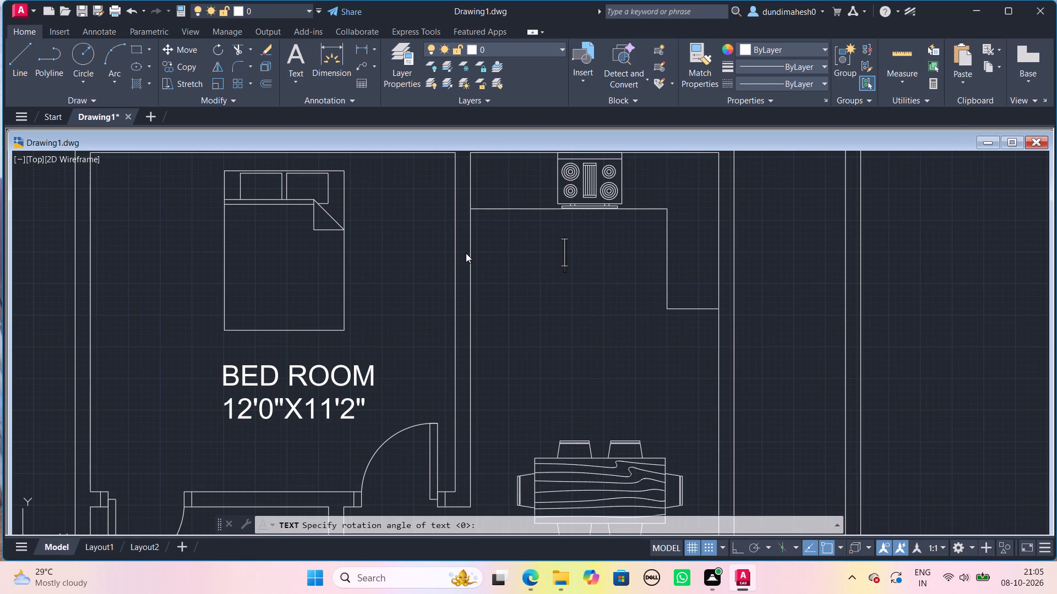
{"action": "left_click", "coordinate": [508, 260]}
{"action": "type", "text": "KIT"}
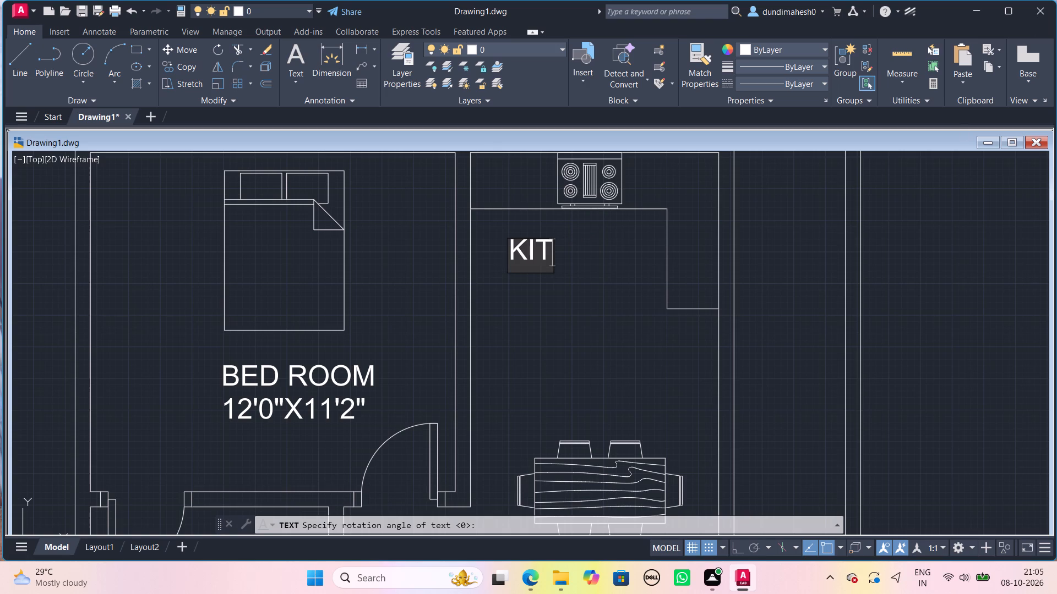
{"action": "type", "text": "CH"}
{"action": "type", "text": "EN"}
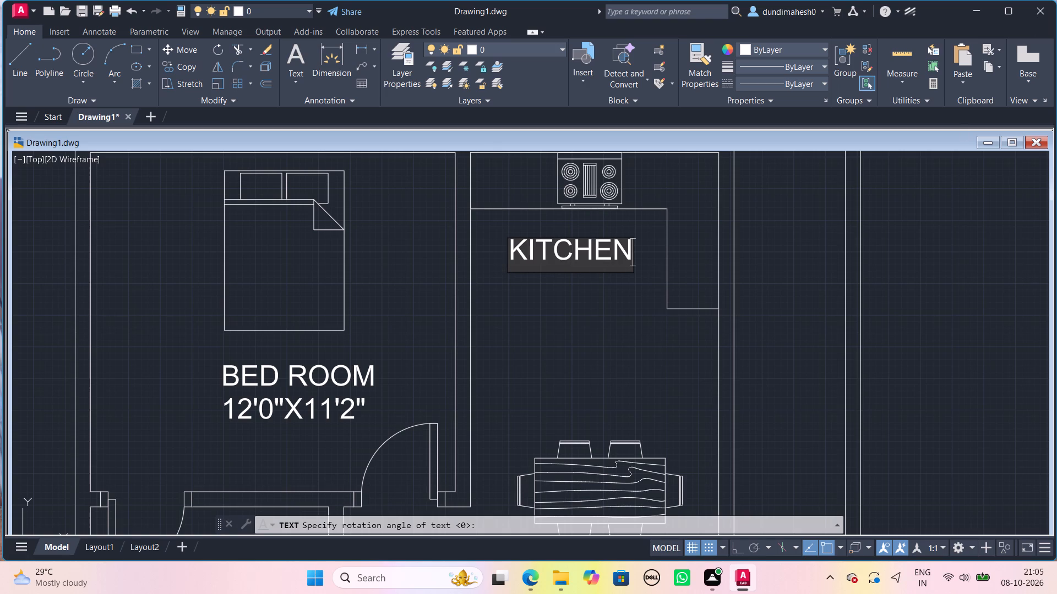
{"action": "key", "text": "Return"}
{"action": "type", "text": "8'"}
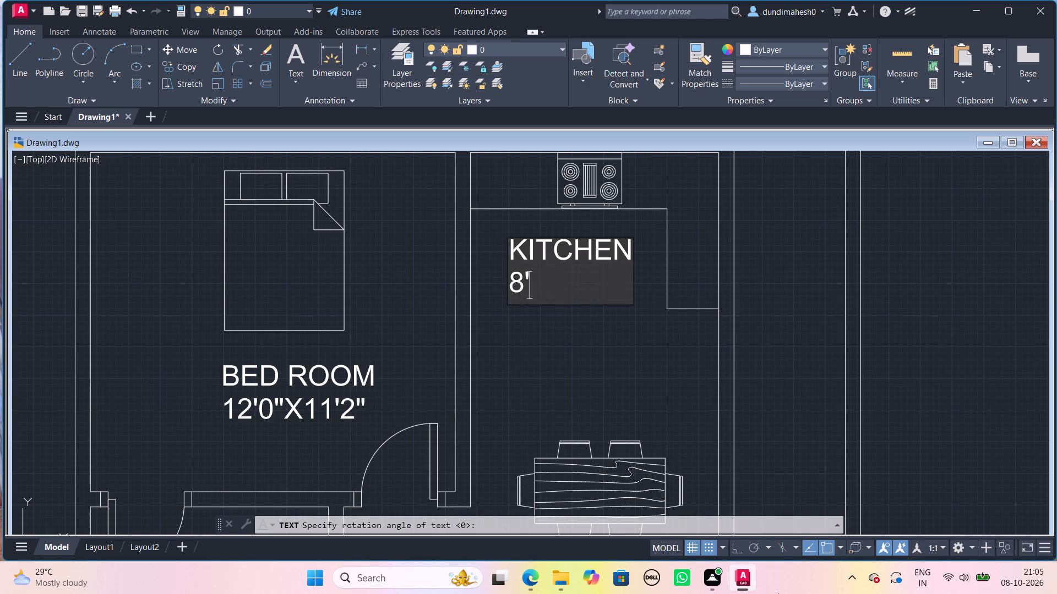
{"action": "type", "text": "3\""}
{"action": "key", "text": "x"}
{"action": "type", "text": "9'10\""}
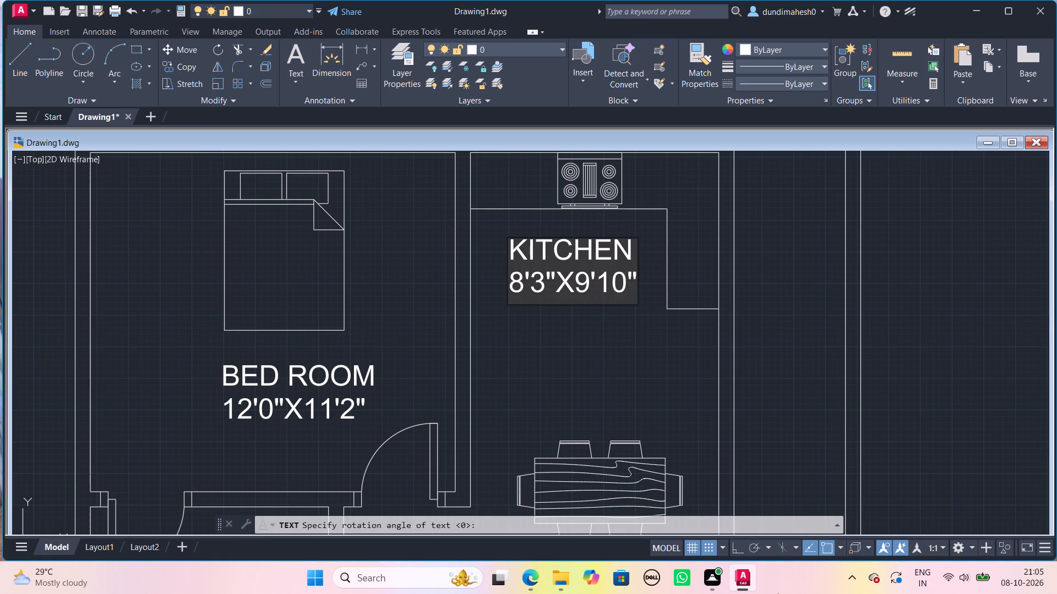
{"action": "key", "text": "Return"}
{"action": "key", "text": "Return"}
Add 8" high, unrotated single-line text at the dining table's lower side, reading DINNING AREA with 8'1"X10'0" on the second line.
{"action": "scroll", "coordinate": [778, 593], "scroll_direction": "down", "scroll_amount": 1}
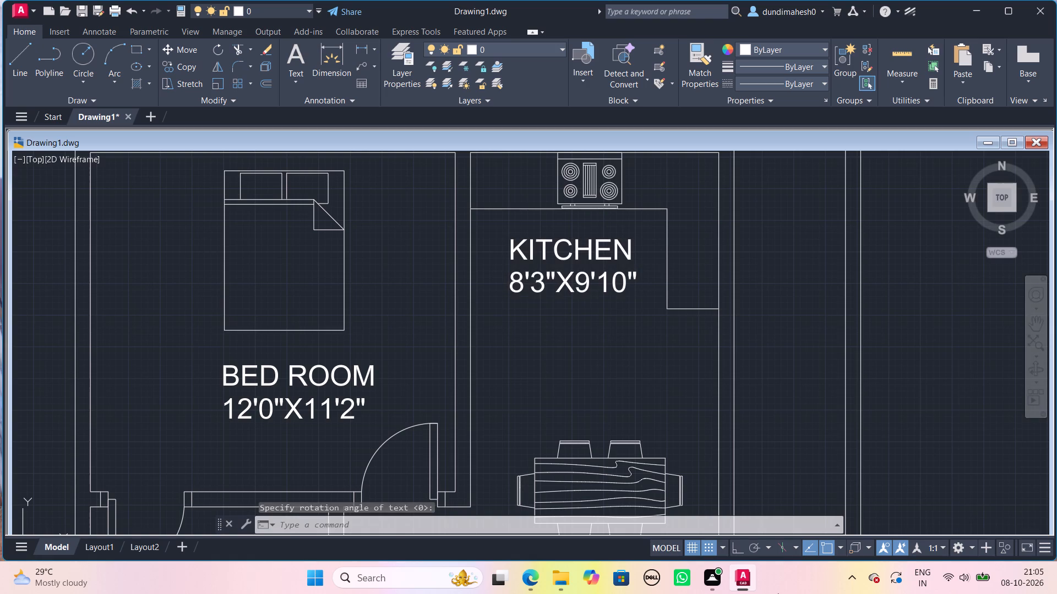
{"action": "scroll", "coordinate": [778, 593], "scroll_direction": "down", "scroll_amount": 2}
{"action": "scroll", "coordinate": [384, 398], "scroll_direction": "down", "scroll_amount": 2}
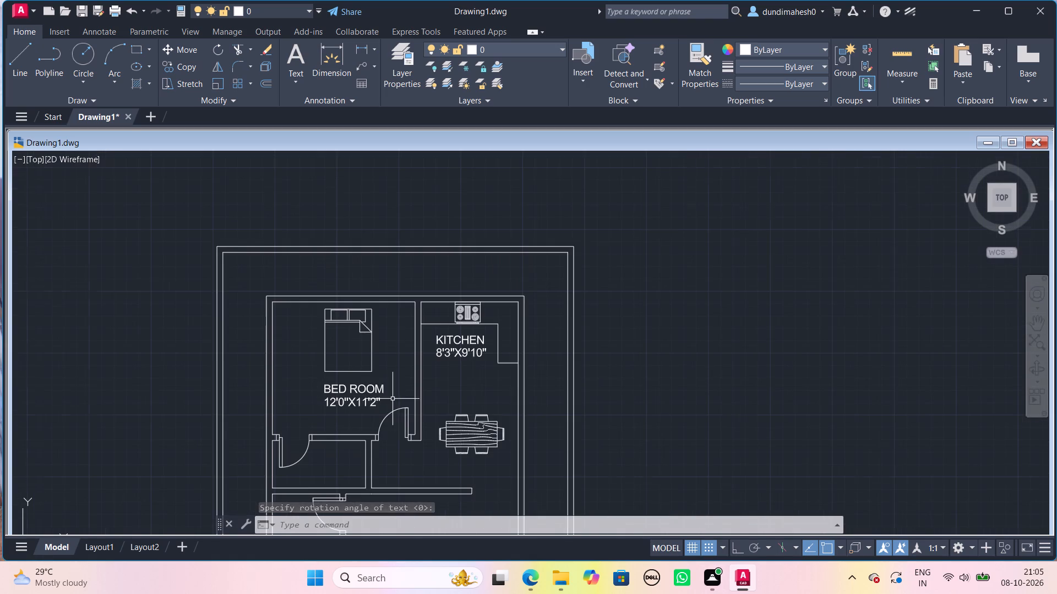
{"action": "scroll", "coordinate": [402, 421], "scroll_direction": "down", "scroll_amount": 2}
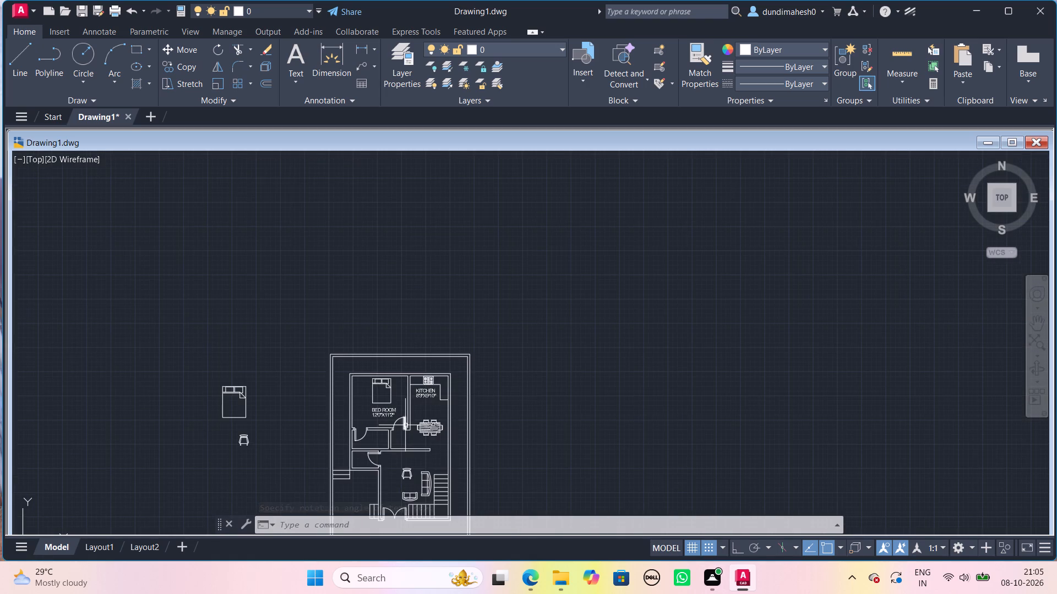
{"action": "middle_click_drag", "start_coordinate": [431, 424], "coordinate": [609, 326]}
{"action": "scroll", "coordinate": [622, 303], "scroll_direction": "up", "scroll_amount": 2}
{"action": "middle_click_drag", "start_coordinate": [608, 435], "coordinate": [690, 378]}
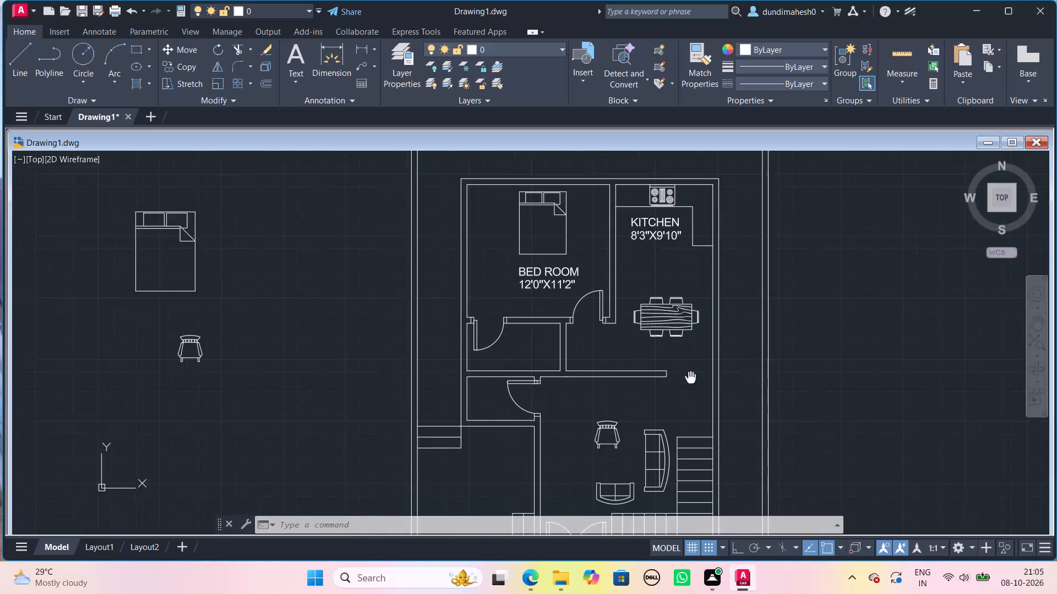
{"action": "middle_click_drag", "start_coordinate": [690, 378], "coordinate": [696, 377]}
{"action": "scroll", "coordinate": [697, 376], "scroll_direction": "up", "scroll_amount": 3}
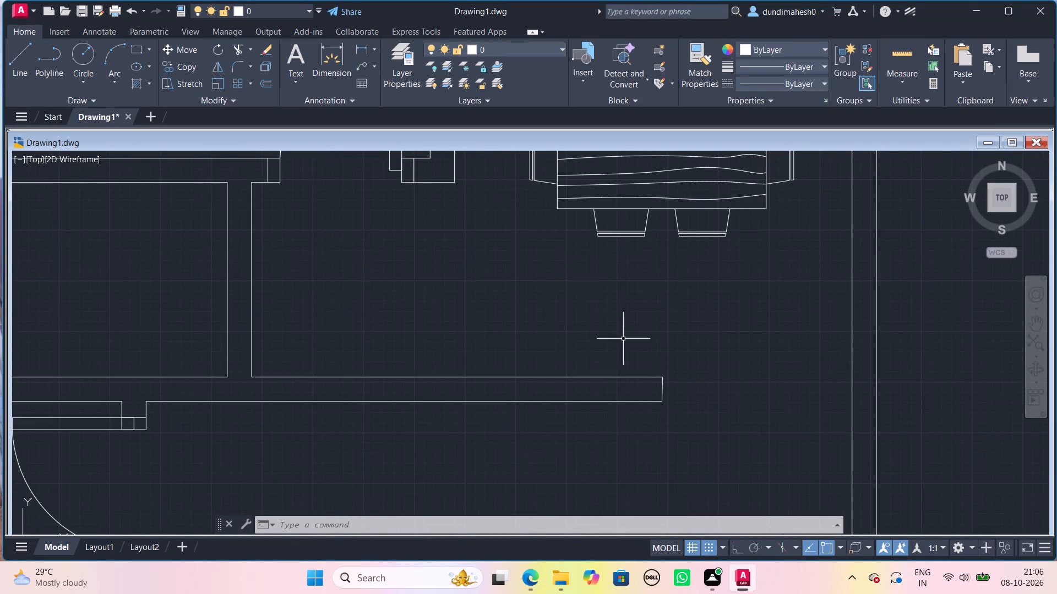
{"action": "middle_click_drag", "start_coordinate": [566, 249], "coordinate": [665, 292]}
{"action": "scroll", "coordinate": [665, 292], "scroll_direction": "up", "scroll_amount": 1}
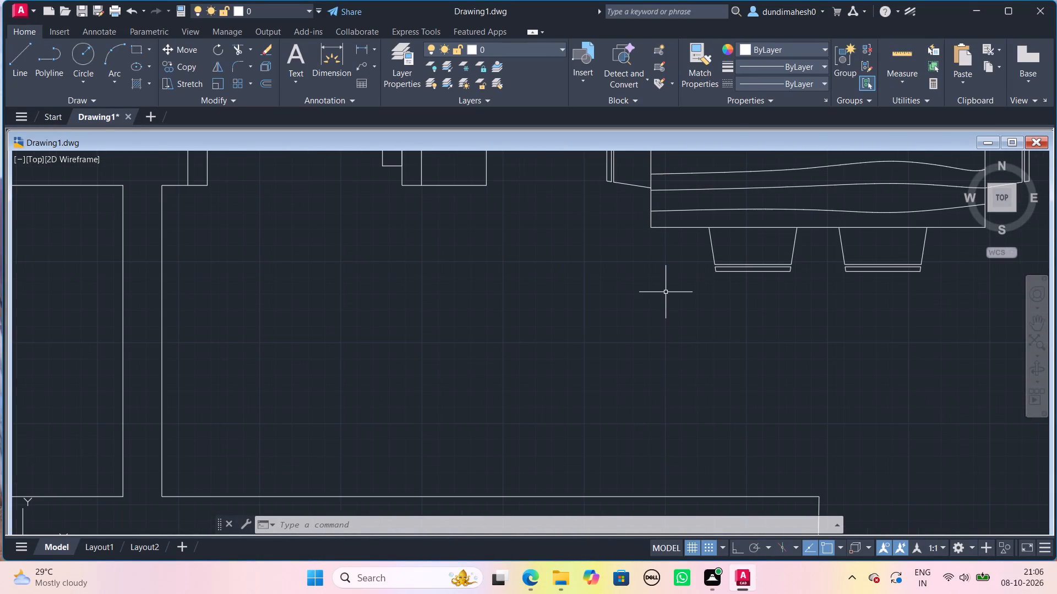
{"action": "key", "text": "space"}
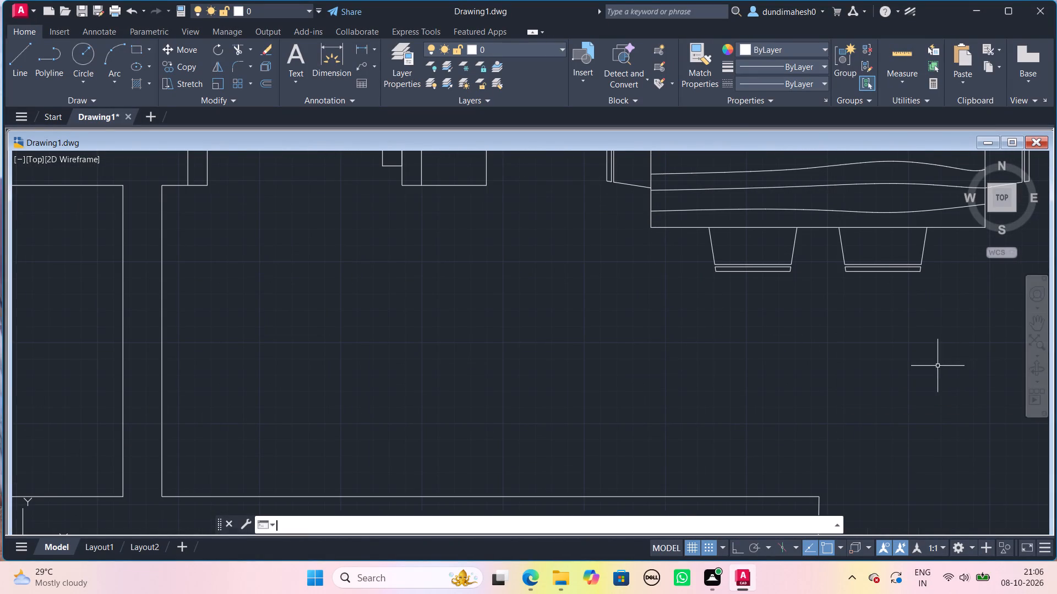
{"action": "scroll", "coordinate": [547, 350], "scroll_direction": "down", "scroll_amount": 1}
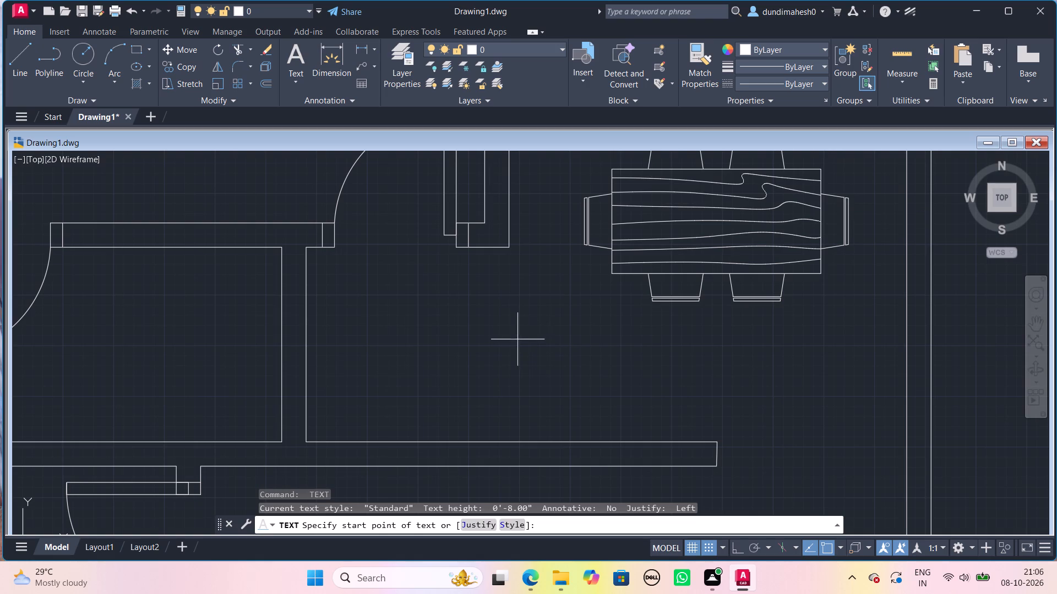
{"action": "left_click", "coordinate": [517, 299]}
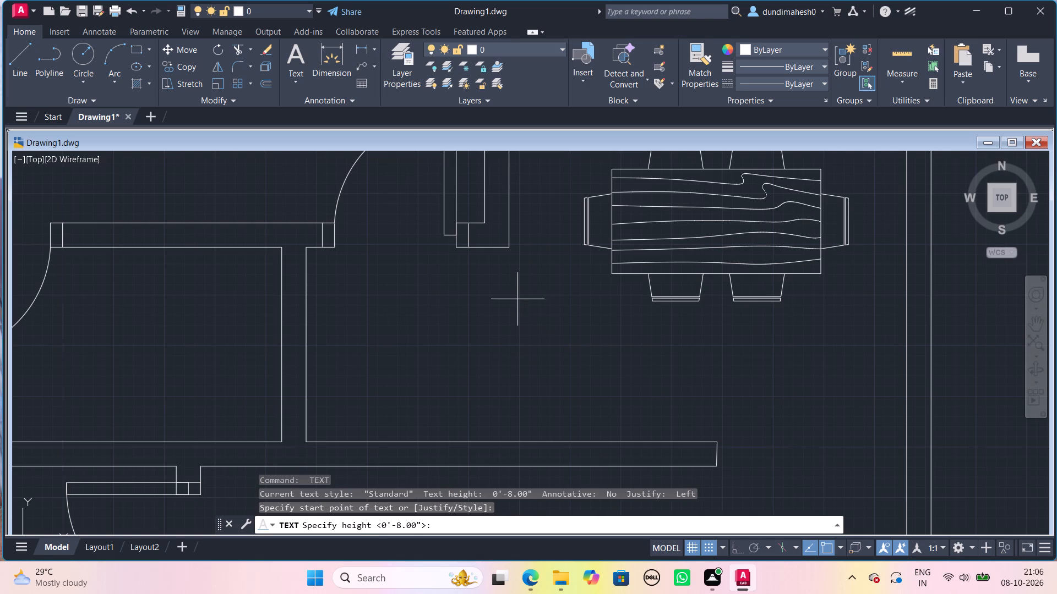
{"action": "key", "text": "space"}
{"action": "key", "text": "space"}
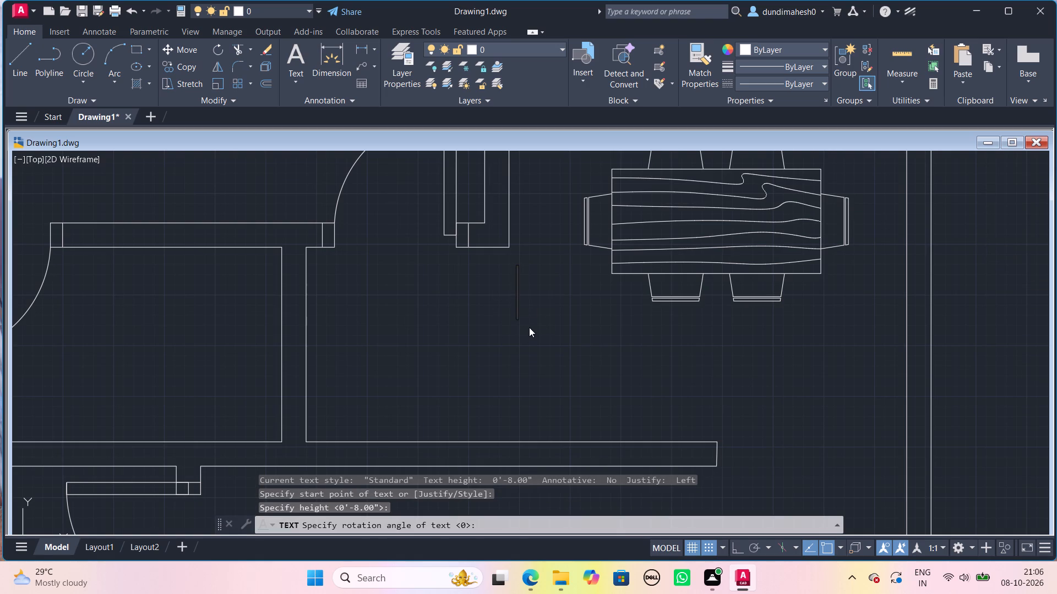
{"action": "type", "text": "DINNING"}
{"action": "key", "text": "space"}
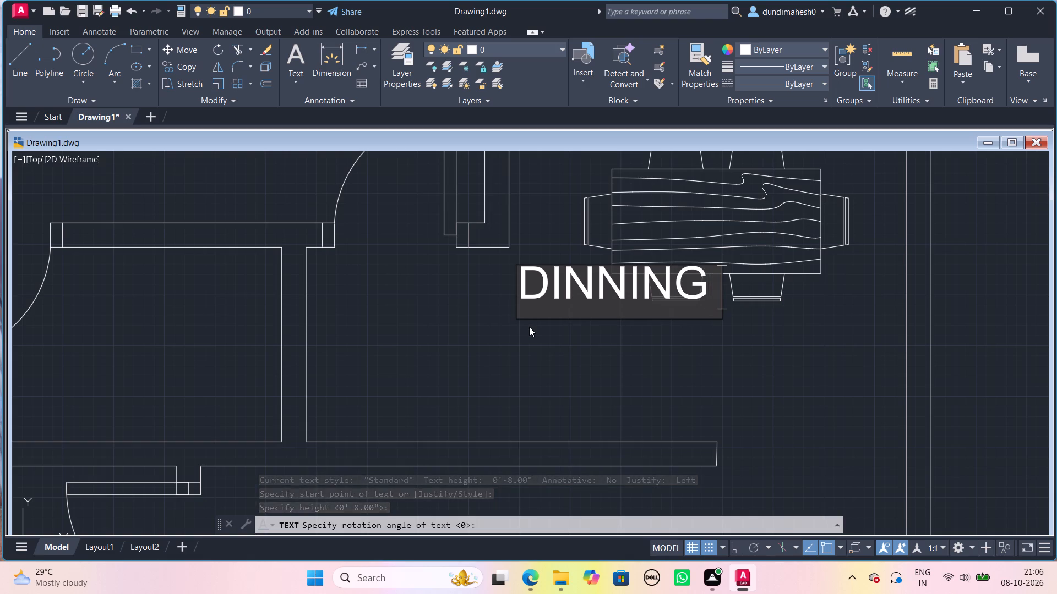
{"action": "type", "text": "AREA"}
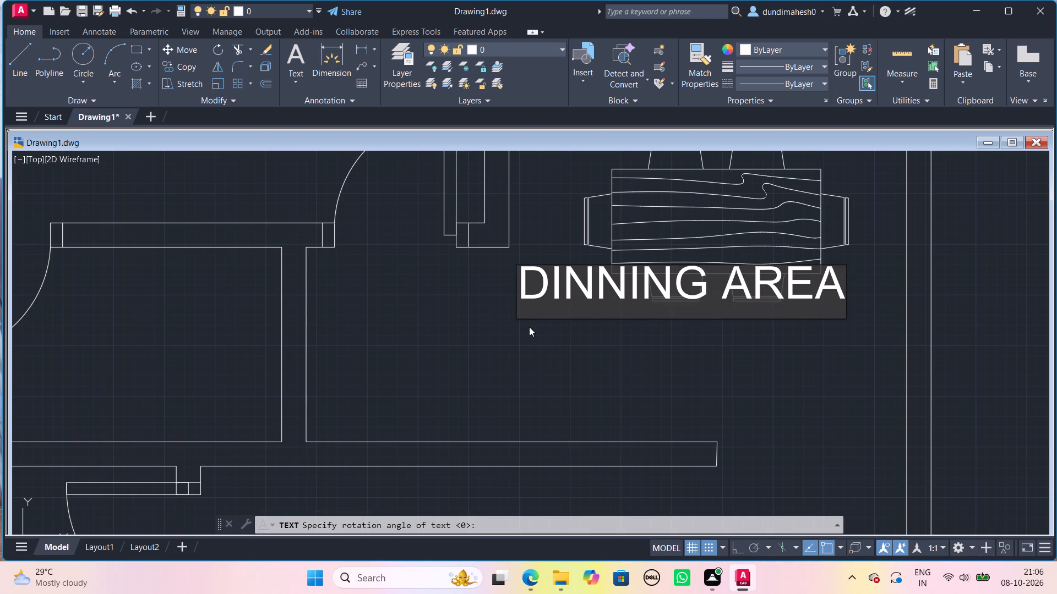
{"action": "key", "text": "Return"}
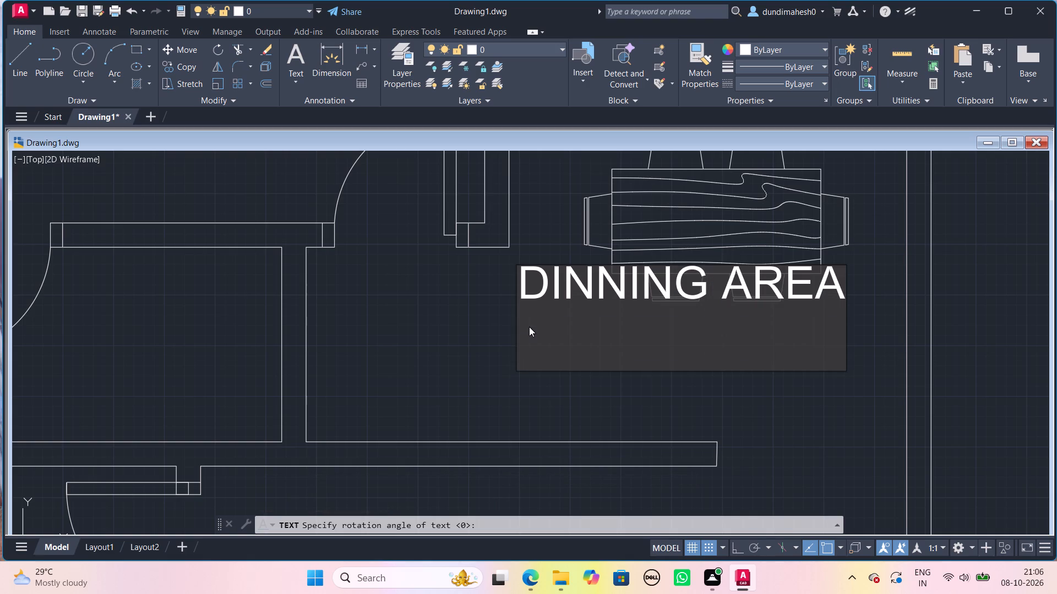
{"action": "type", "text": "8'"}
{"action": "key", "text": "2"}
{"action": "key", "text": "BackSpace"}
{"action": "type", "text": "1\""}
{"action": "key", "text": "x"}
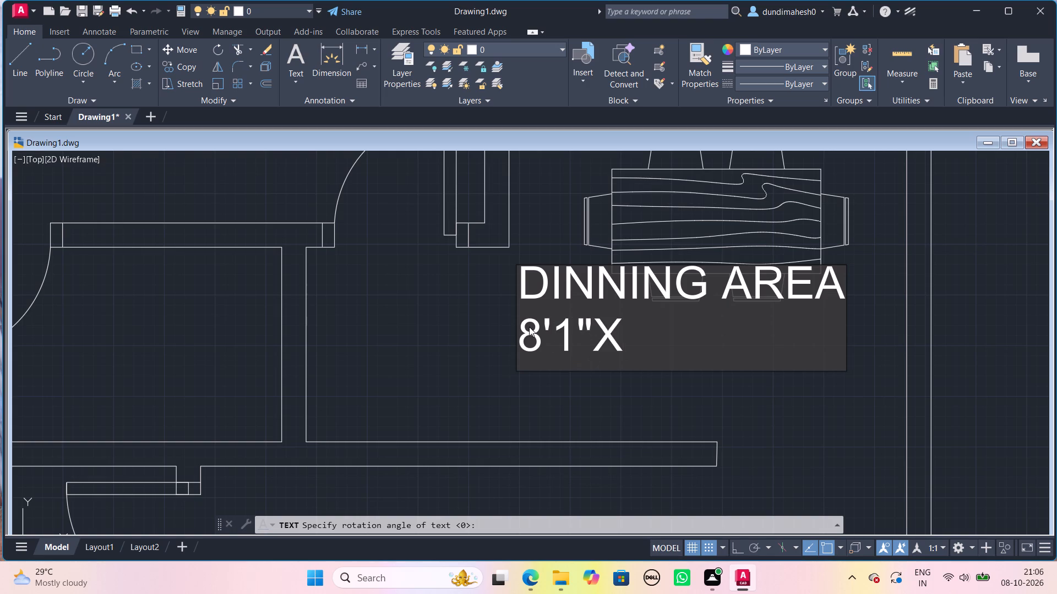
{"action": "type", "text": "10'"}
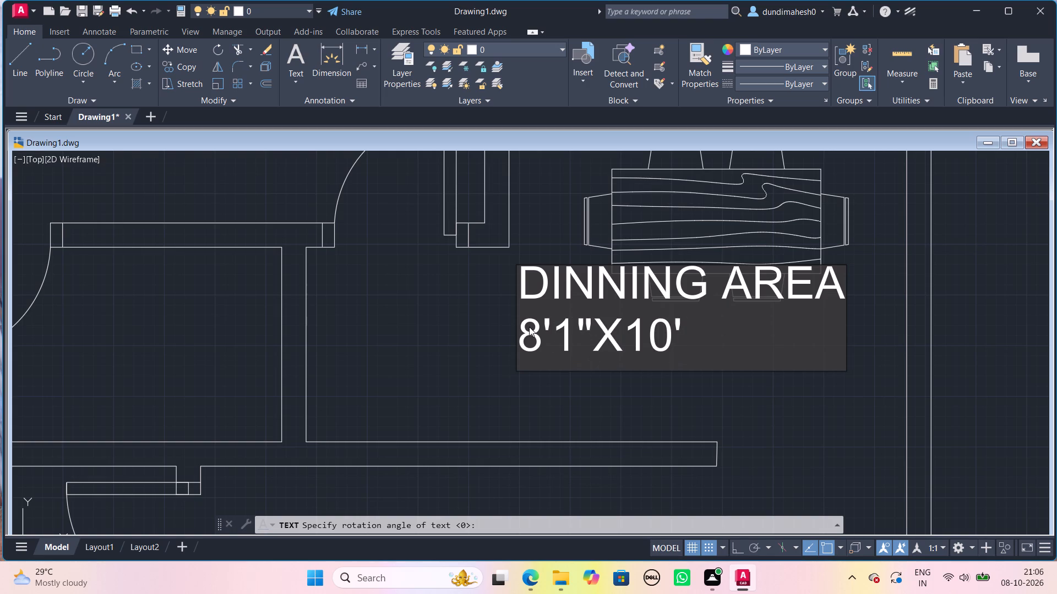
{"action": "type", "text": "0\""}
{"action": "key", "text": "Return"}
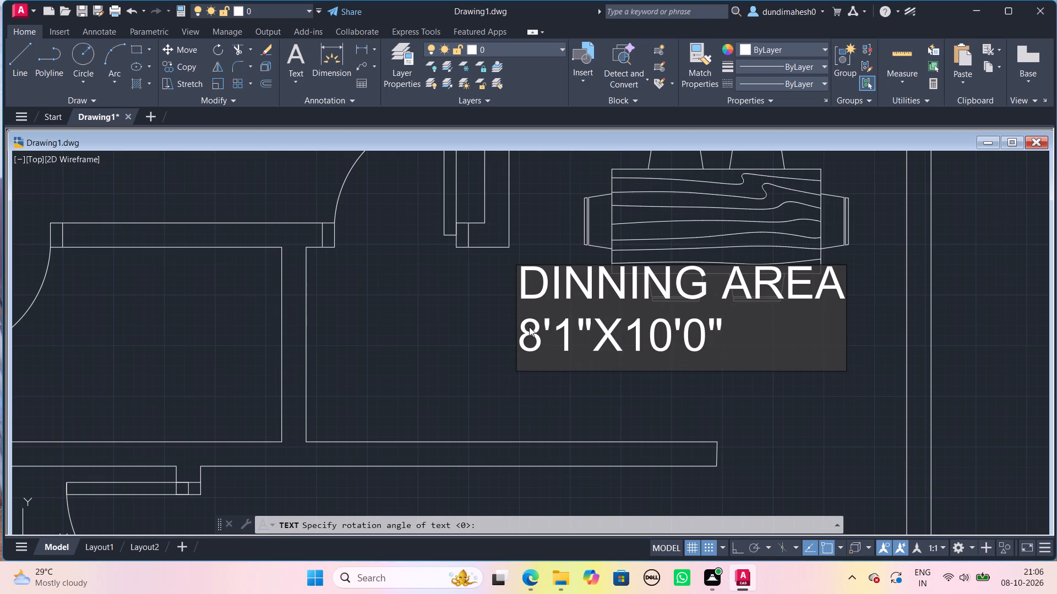
{"action": "key", "text": "Return"}
Move the dining table set up and to the right, clear of the DINNING AREA label.
{"action": "scroll", "coordinate": [531, 322], "scroll_direction": "down", "scroll_amount": 1}
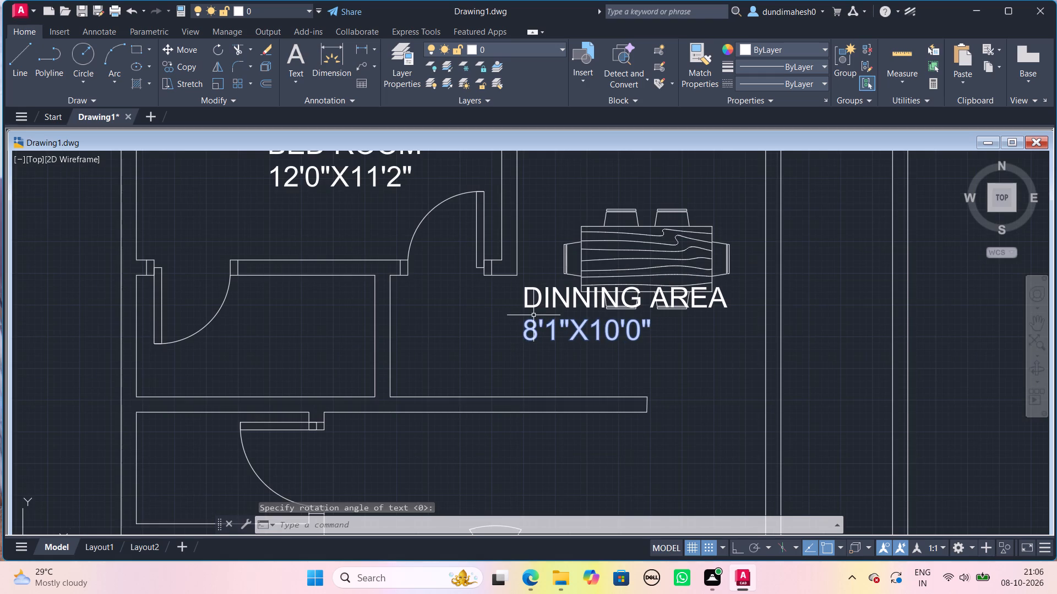
{"action": "key", "text": "m"}
{"action": "key", "text": "Return"}
{"action": "left_click", "coordinate": [583, 241]}
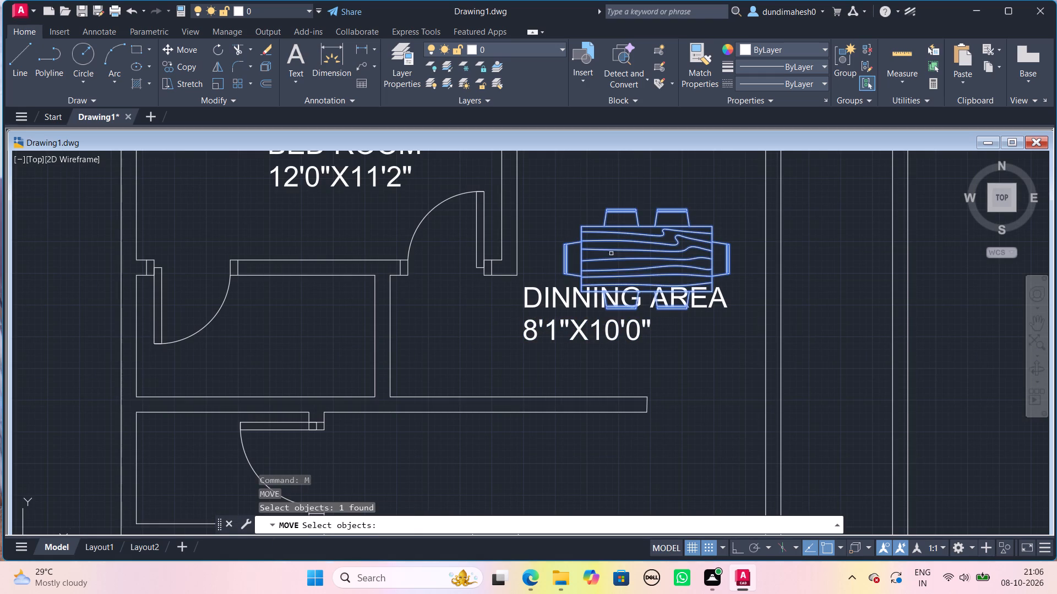
{"action": "key", "text": "space"}
{"action": "left_click", "coordinate": [633, 263]}
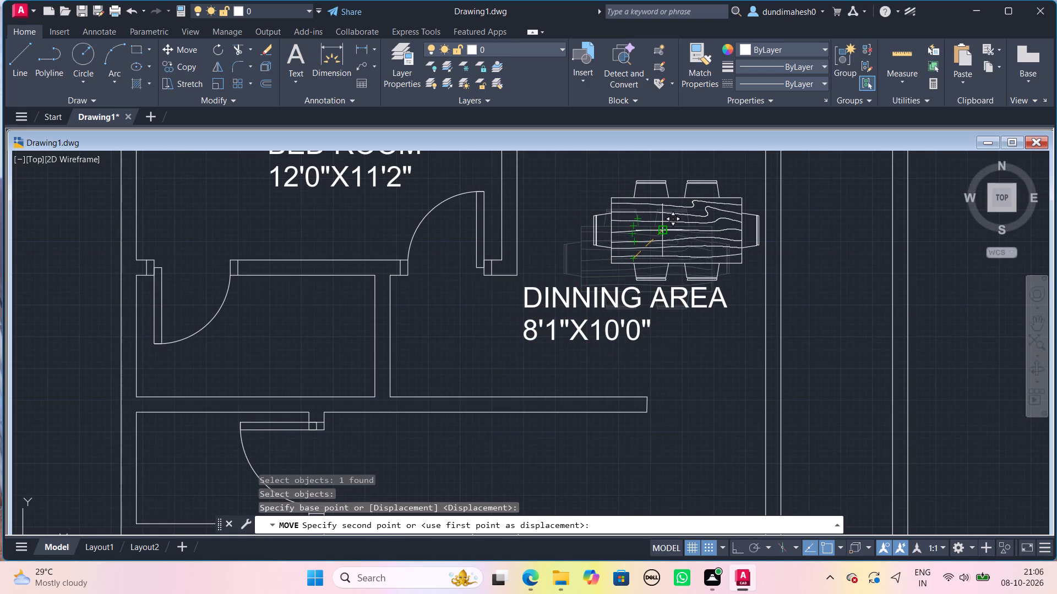
{"action": "left_click", "coordinate": [664, 233]}
Add 8" high, unrotated single-line text in the small room below the bedroom, reading TOILET with 4'0"X7'10" on the second line.
{"action": "scroll", "coordinate": [670, 267], "scroll_direction": "down", "scroll_amount": 2}
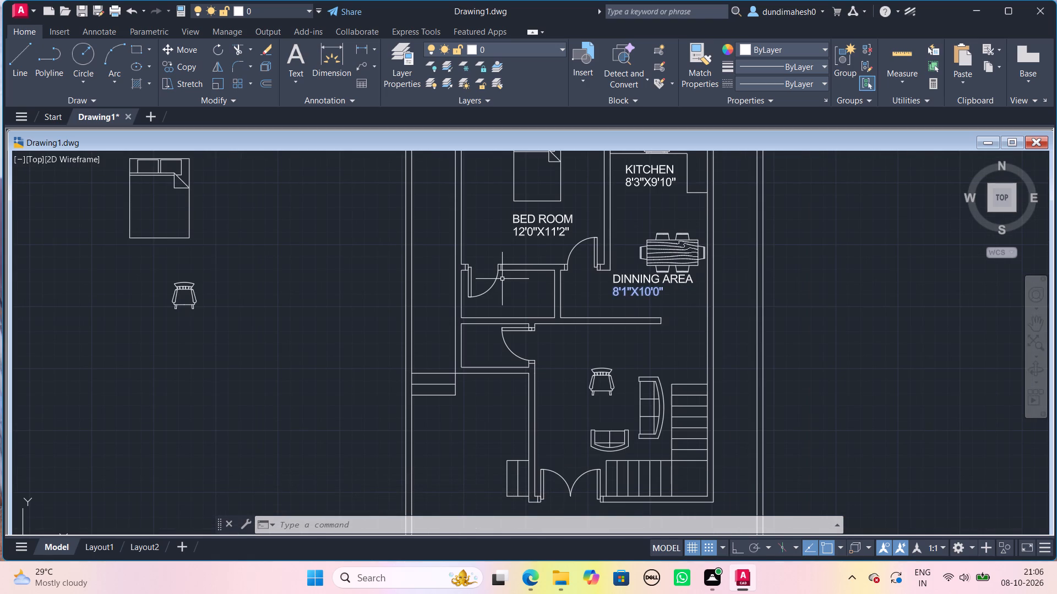
{"action": "scroll", "coordinate": [504, 294], "scroll_direction": "up", "scroll_amount": 1}
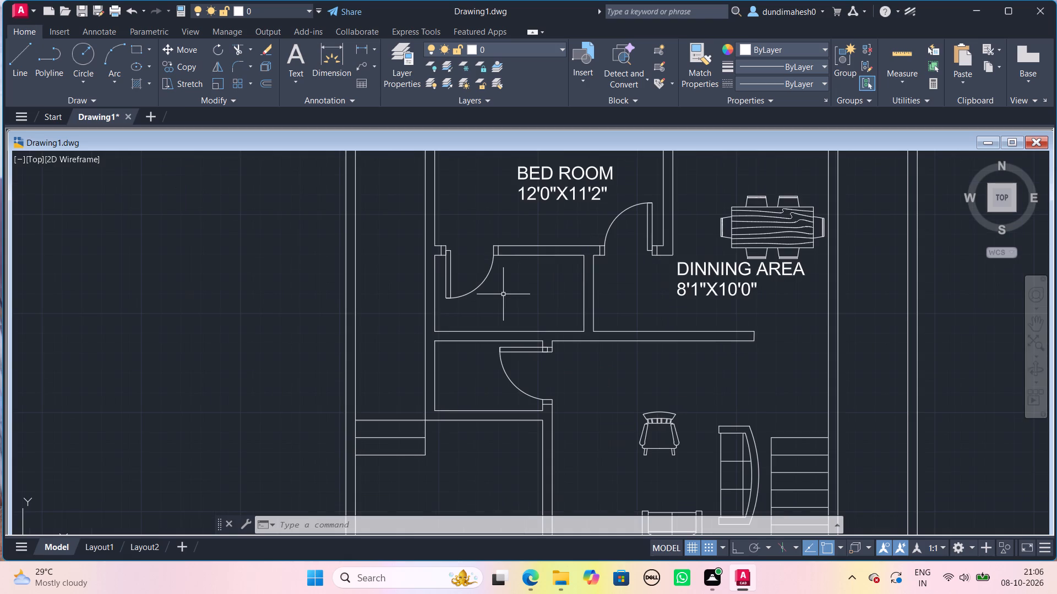
{"action": "key", "text": "space"}
{"action": "key", "text": "Escape"}
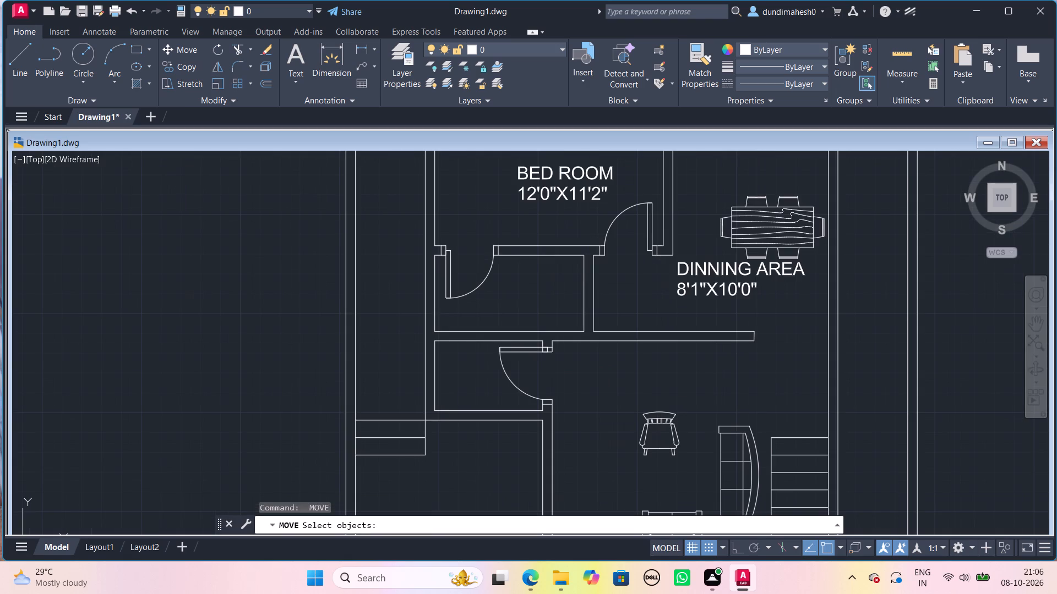
{"action": "type", "text": "DT"}
{"action": "key", "text": "Return"}
{"action": "scroll", "coordinate": [503, 294], "scroll_direction": "up", "scroll_amount": 2}
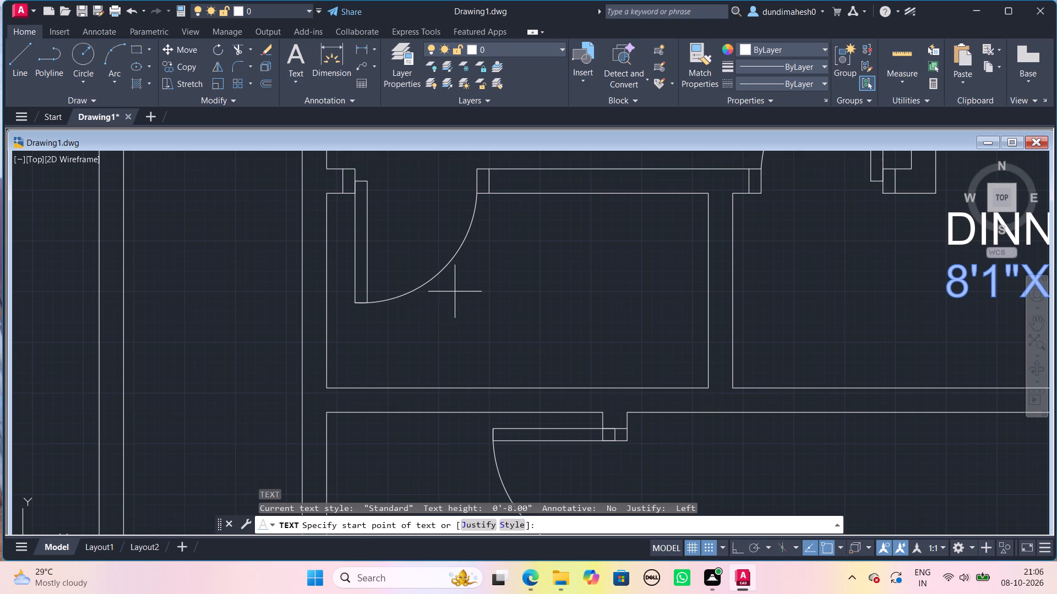
{"action": "left_click", "coordinate": [455, 287]}
{"action": "key", "text": "space"}
{"action": "key", "text": "space"}
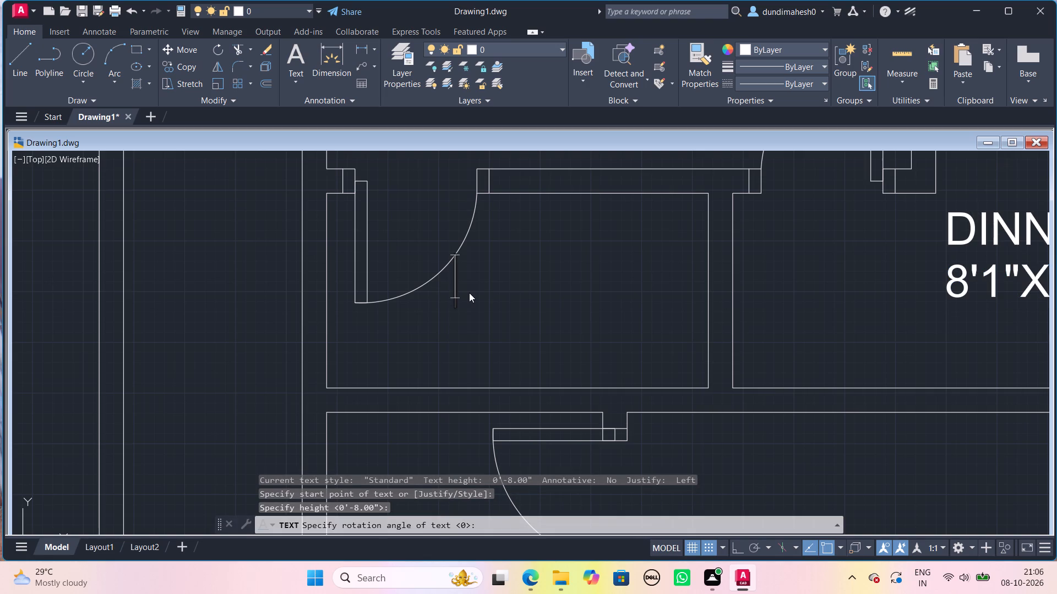
{"action": "key", "text": "t"}
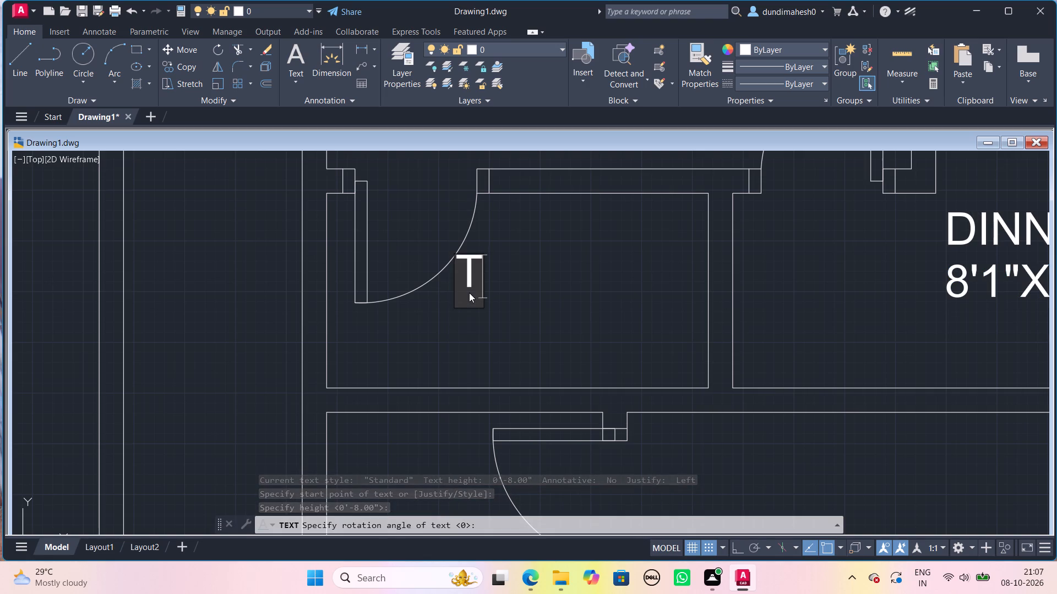
{"action": "key", "text": "BackSpace"}
{"action": "left_click", "coordinate": [469, 293]}
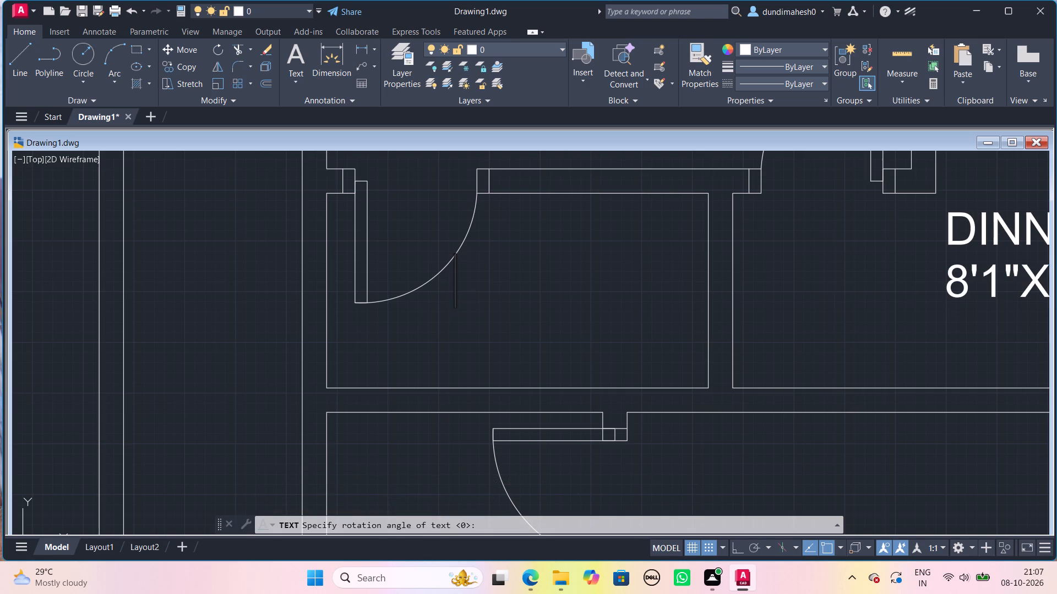
{"action": "key", "text": "t"}
{"action": "key", "text": "o"}
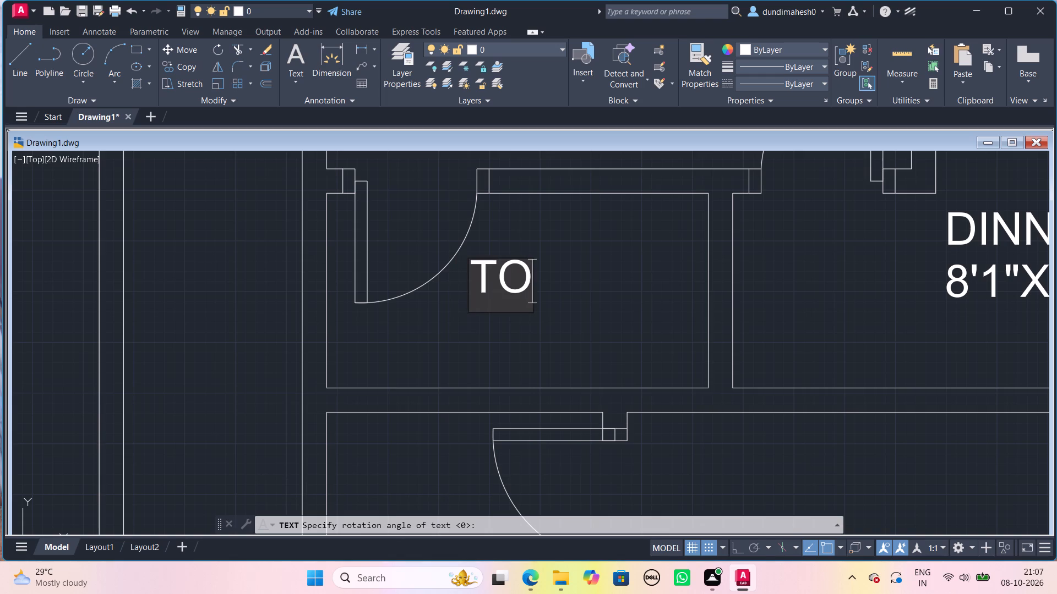
{"action": "type", "text": "ILE"}
{"action": "key", "text": "t"}
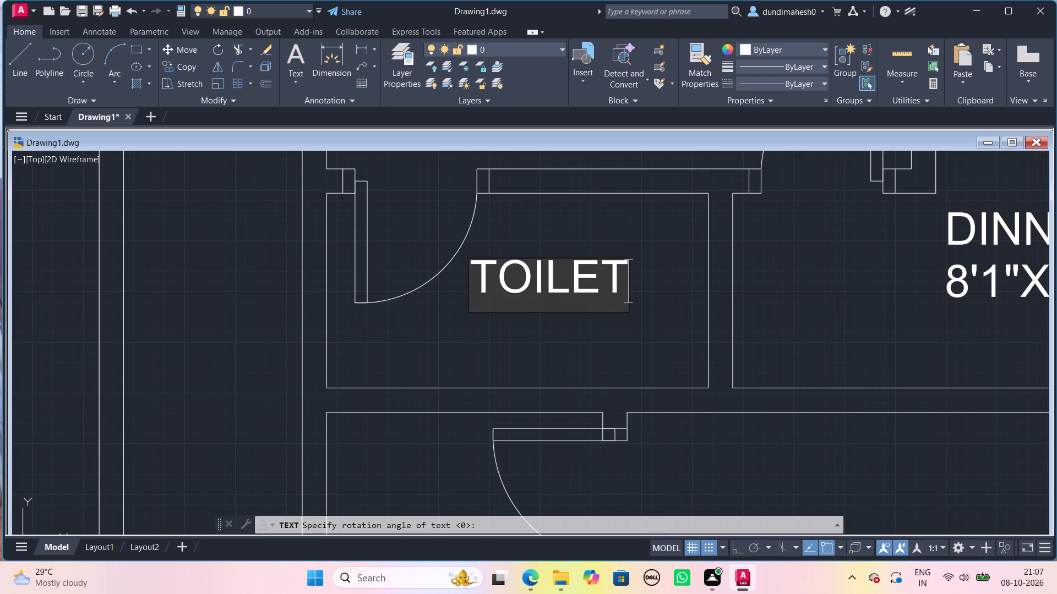
{"action": "key", "text": "Return"}
{"action": "key", "text": "4"}
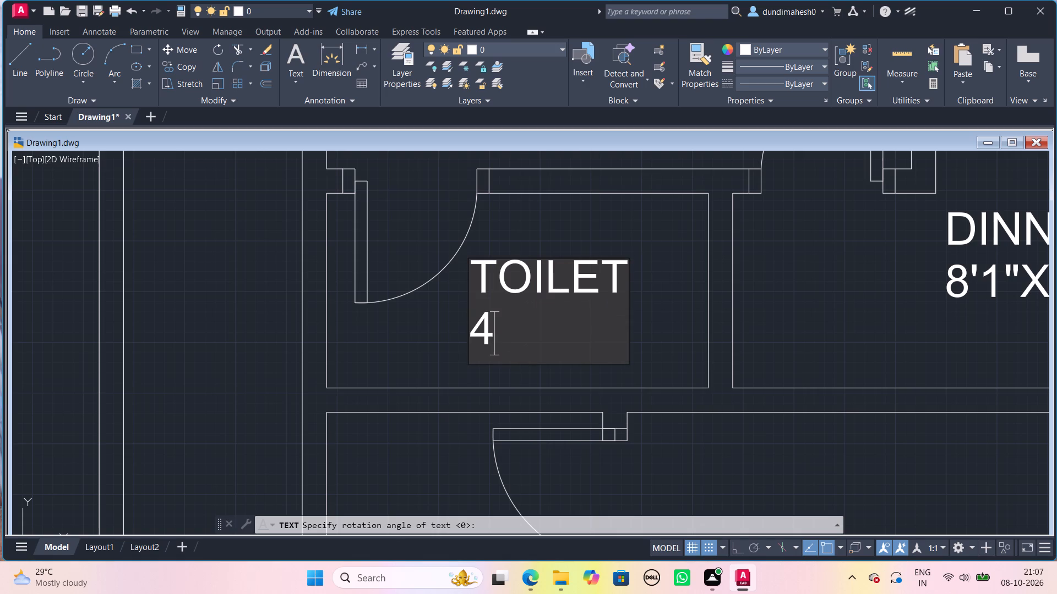
{"action": "type", "text": "'0\""}
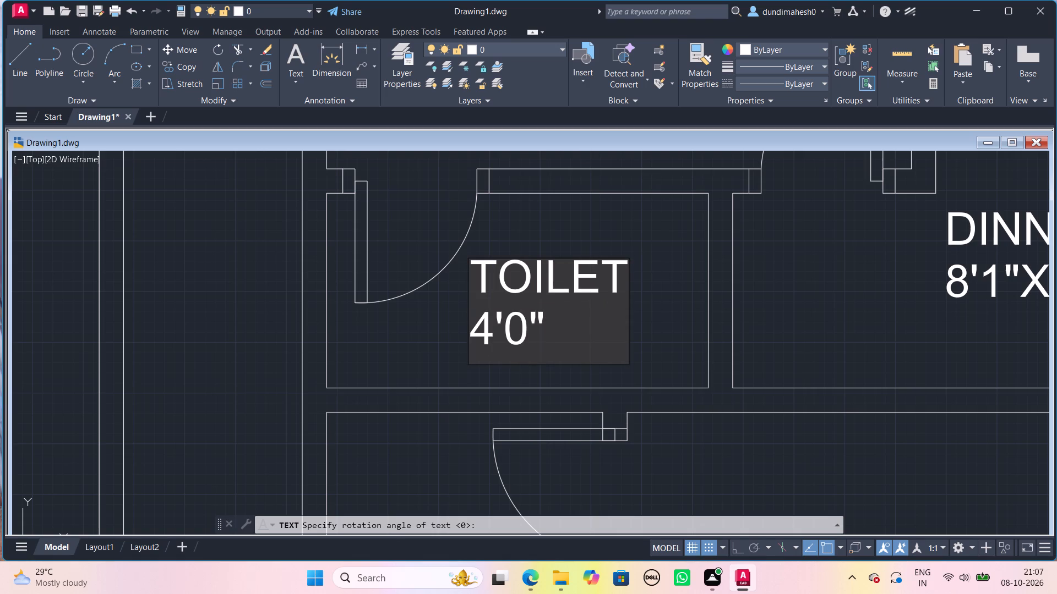
{"action": "key", "text": "x"}
{"action": "type", "text": "7'"}
{"action": "type", "text": "10\""}
{"action": "key", "text": "Return"}
{"action": "key", "text": "Return"}
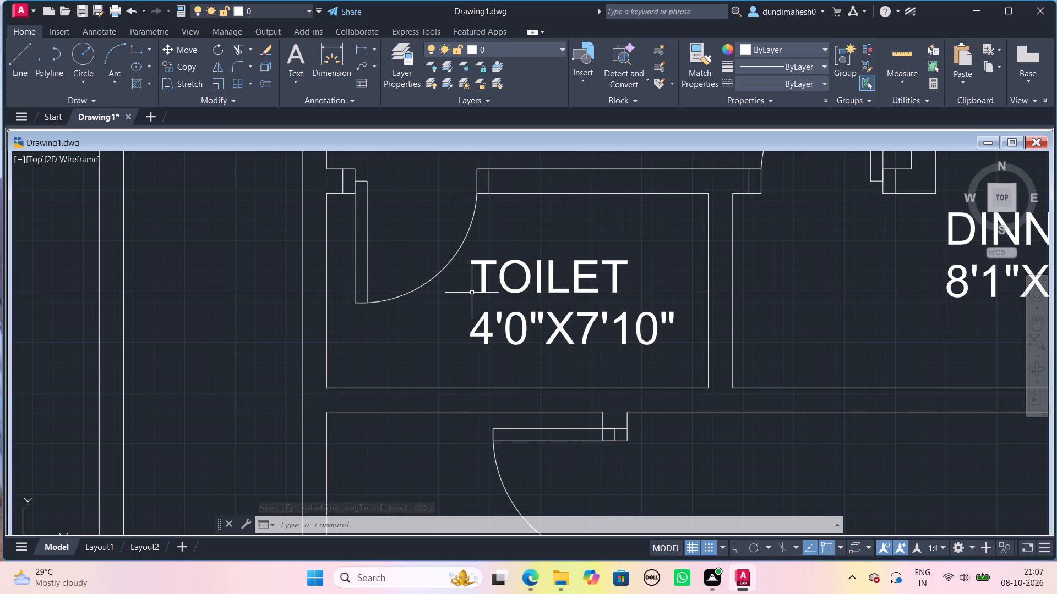
Open DesignCenter and browse through the en-us DesignCenter sample folder to the blocks of House Designer.dwg.
{"action": "key", "text": "ctrl+2"}
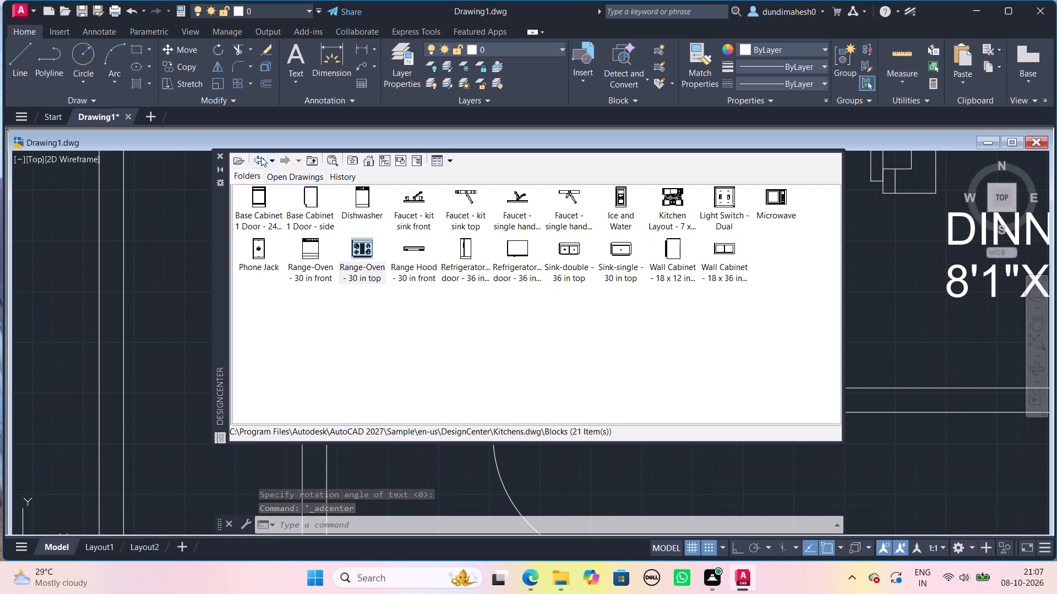
{"action": "left_click", "coordinate": [261, 157]}
{"action": "double_click", "coordinate": [261, 157]}
{"action": "left_click", "coordinate": [261, 157]}
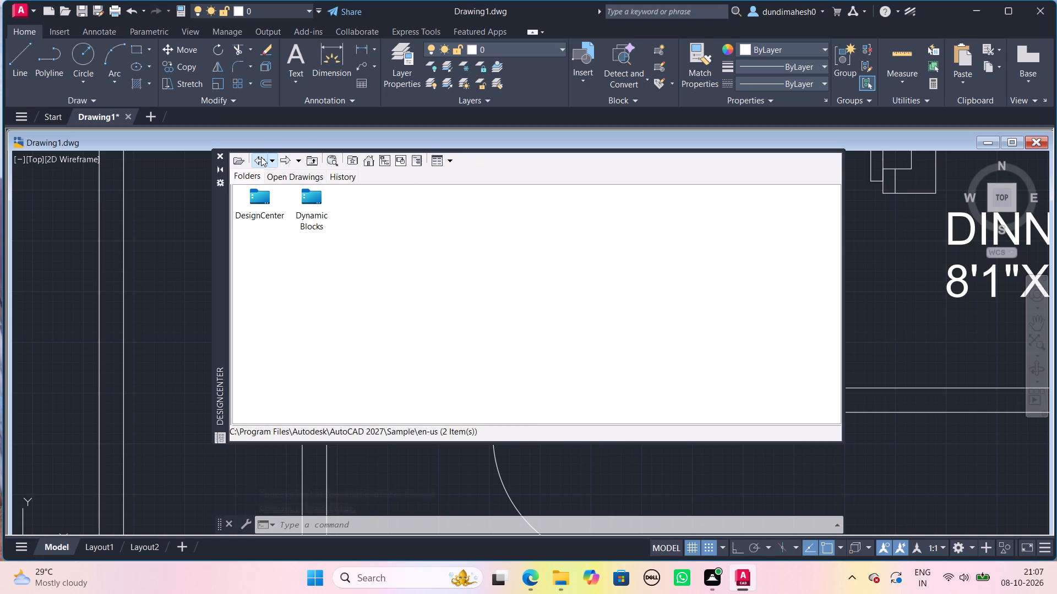
{"action": "triple_click", "coordinate": [261, 157]}
{"action": "triple_click", "coordinate": [261, 157]}
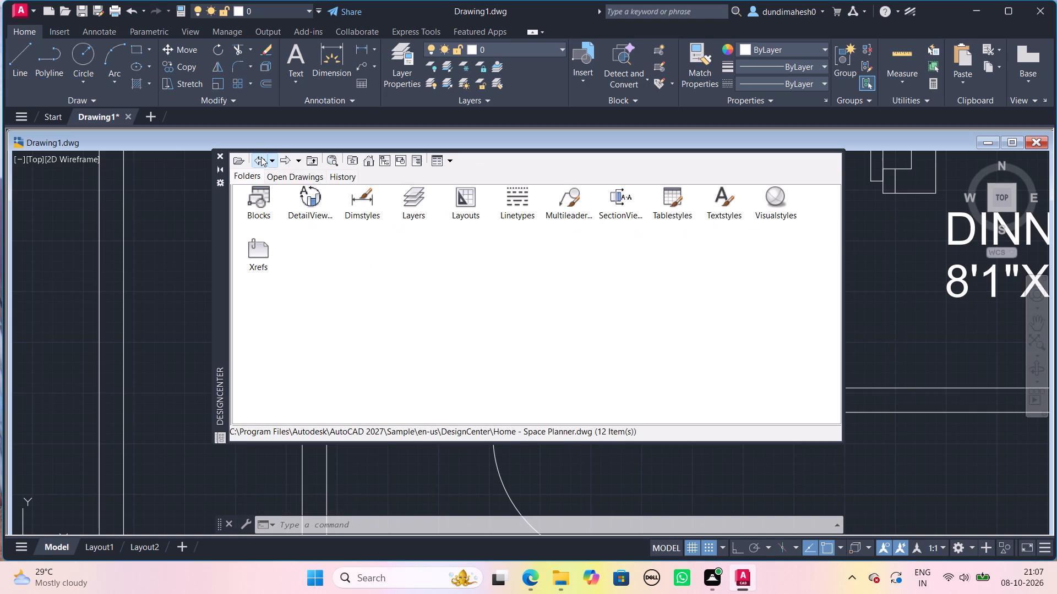
{"action": "triple_click", "coordinate": [261, 157]}
{"action": "left_click", "coordinate": [261, 157]}
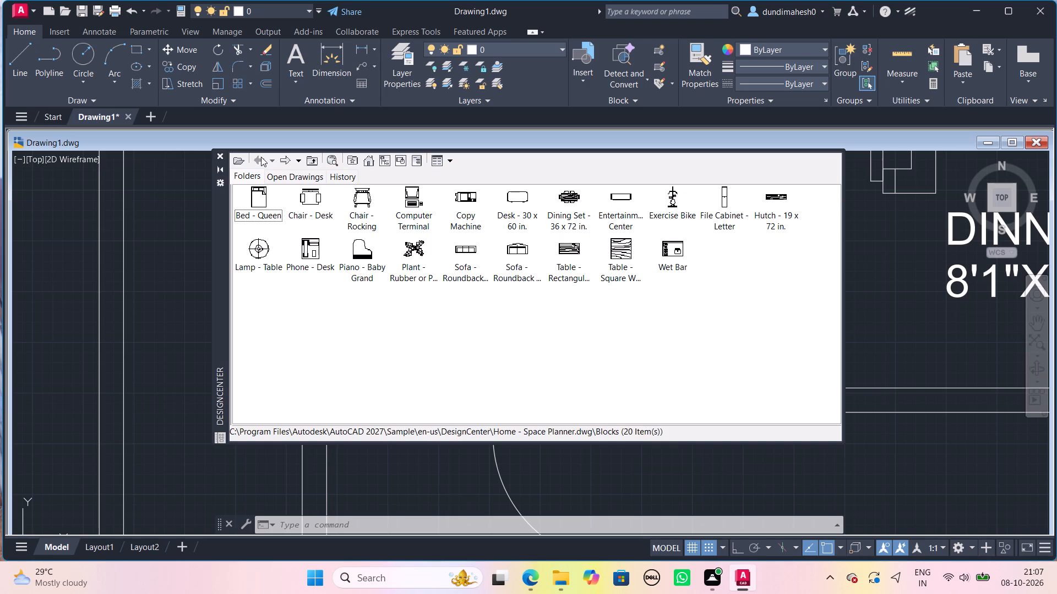
{"action": "left_click", "coordinate": [369, 154]}
{"action": "double_click", "coordinate": [359, 210]}
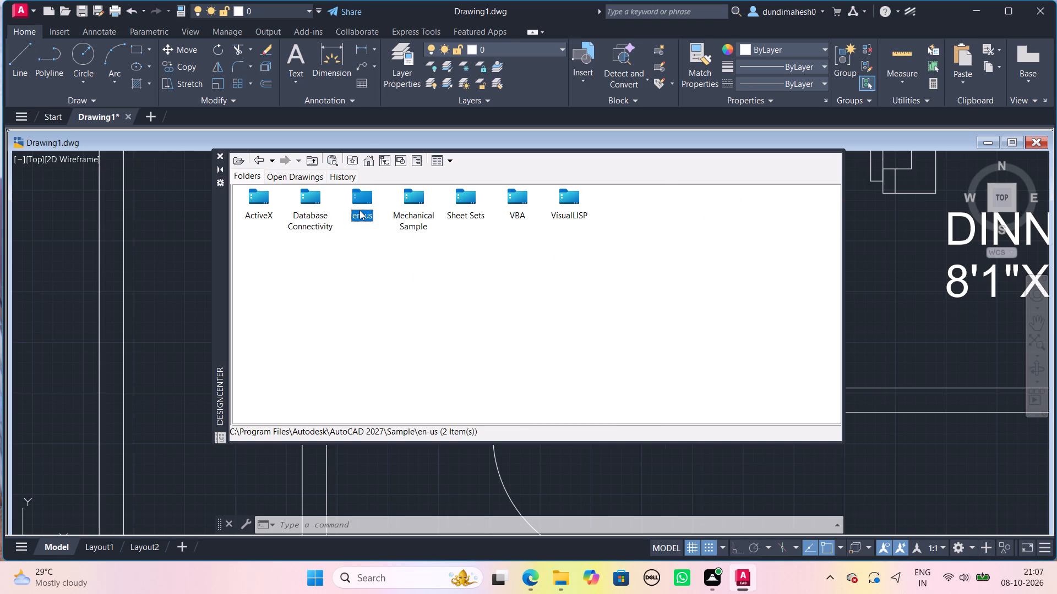
{"action": "double_click", "coordinate": [252, 203]}
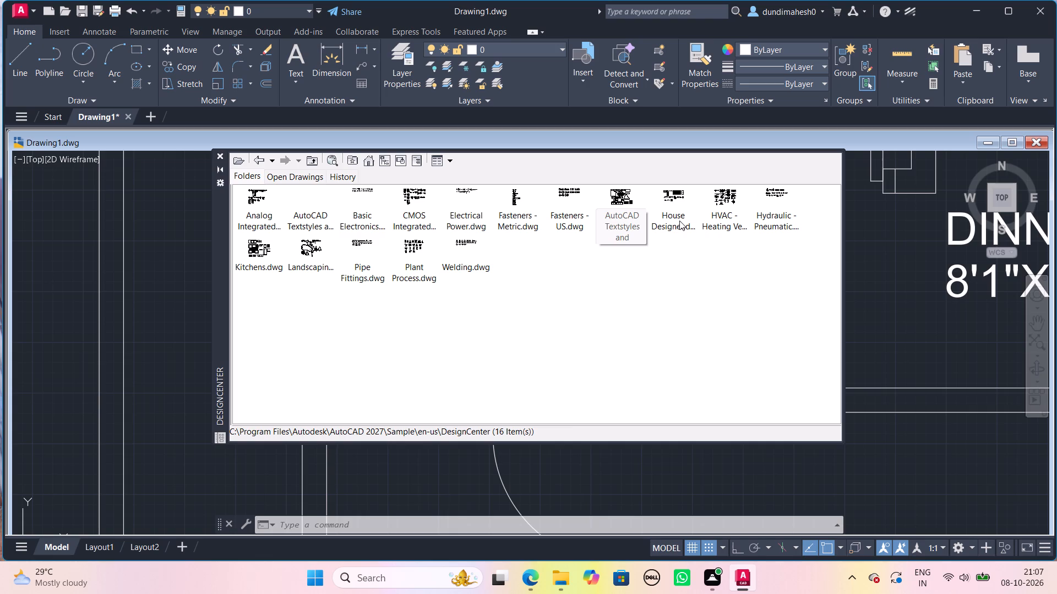
{"action": "double_click", "coordinate": [679, 202]}
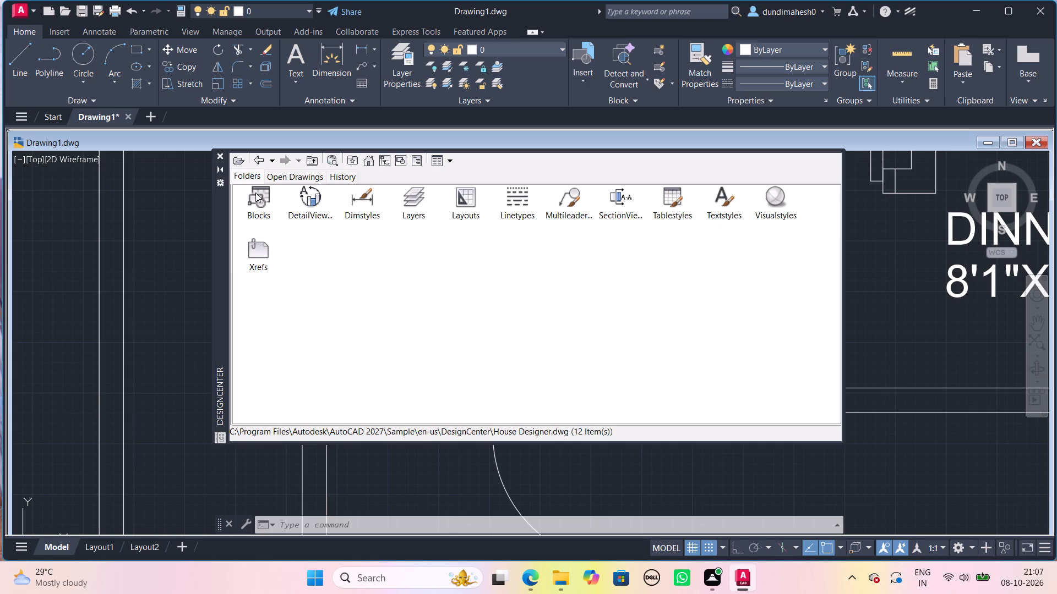
{"action": "double_click", "coordinate": [260, 198]}
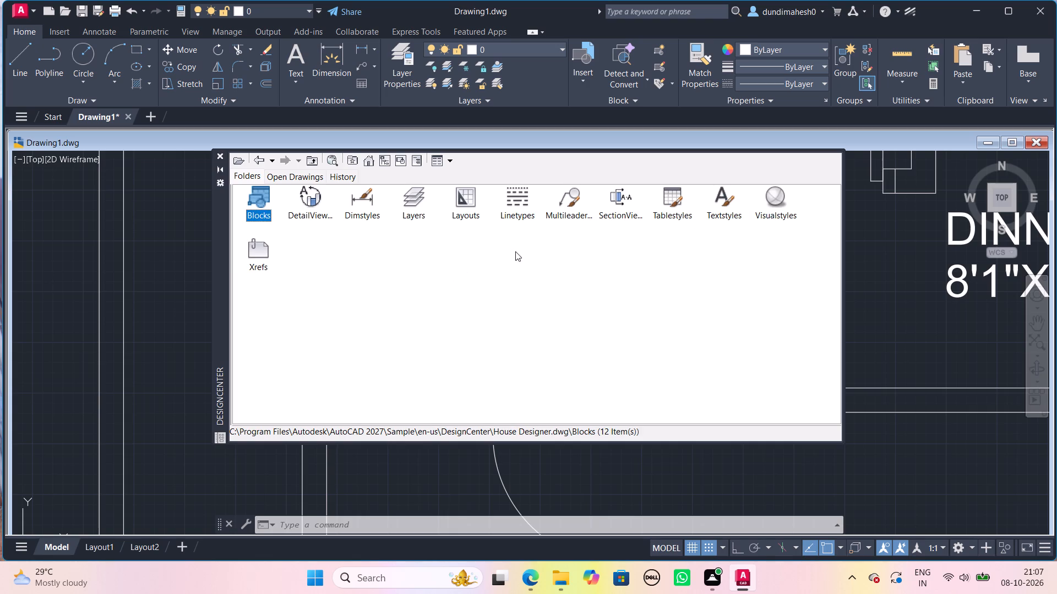
Insert two copies of the Toilet - top block side by side outside the toilet room's outer wall, and close DesignCenter.
{"action": "left_click_drag", "start_coordinate": [516, 251], "coordinate": [205, 252]}
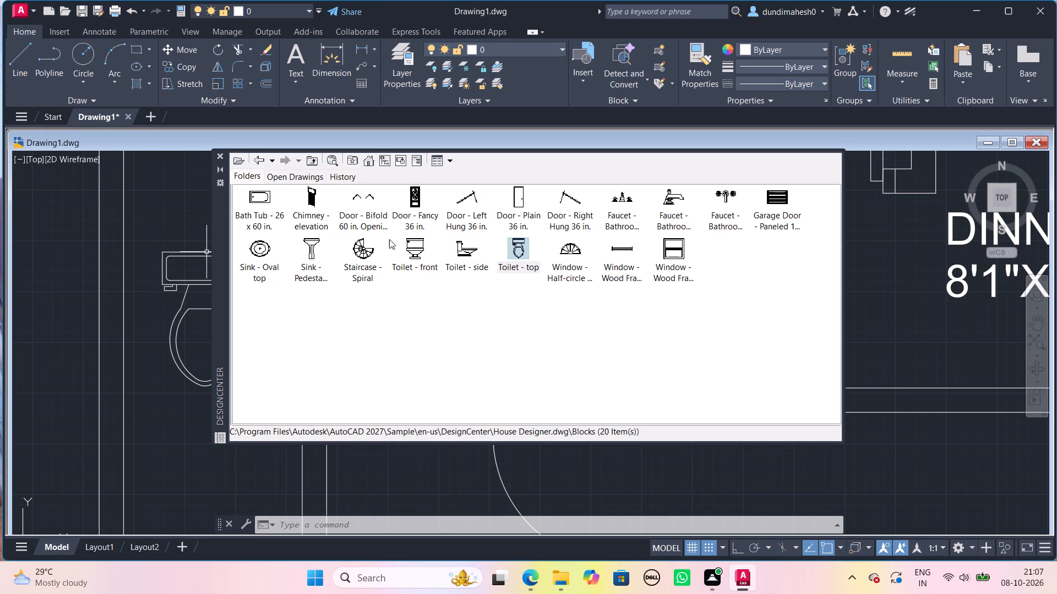
{"action": "left_click_drag", "start_coordinate": [511, 255], "coordinate": [139, 240]}
{"action": "left_click_drag", "start_coordinate": [139, 240], "coordinate": [80, 242]}
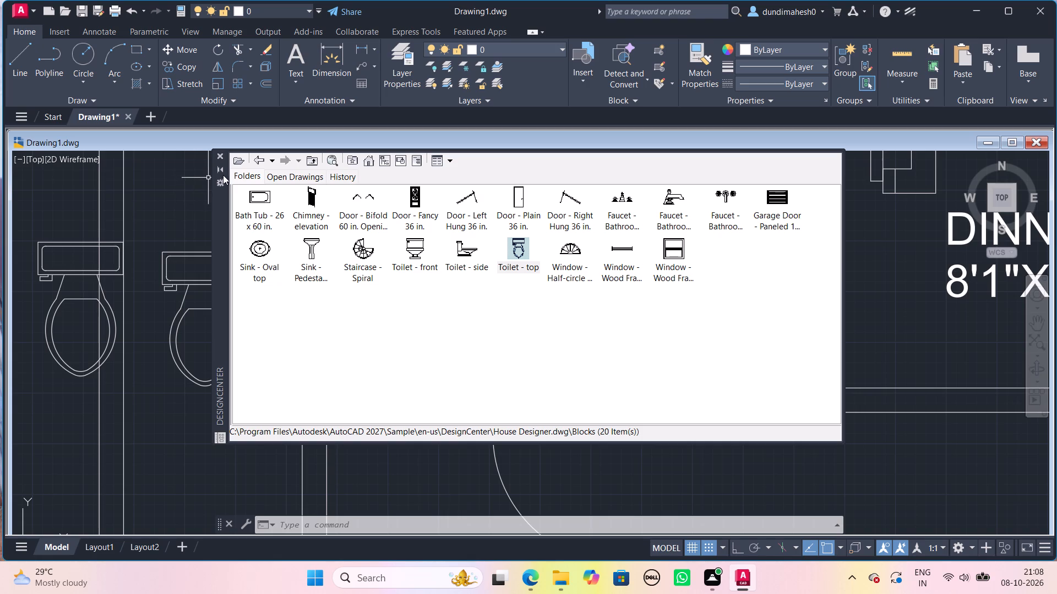
{"action": "left_click", "coordinate": [220, 155]}
Rotate the toilet fixture nearer the house a quarter turn clockwise about the midpoint of its tank's back edge.
{"action": "scroll", "coordinate": [221, 348], "scroll_direction": "down", "scroll_amount": 1}
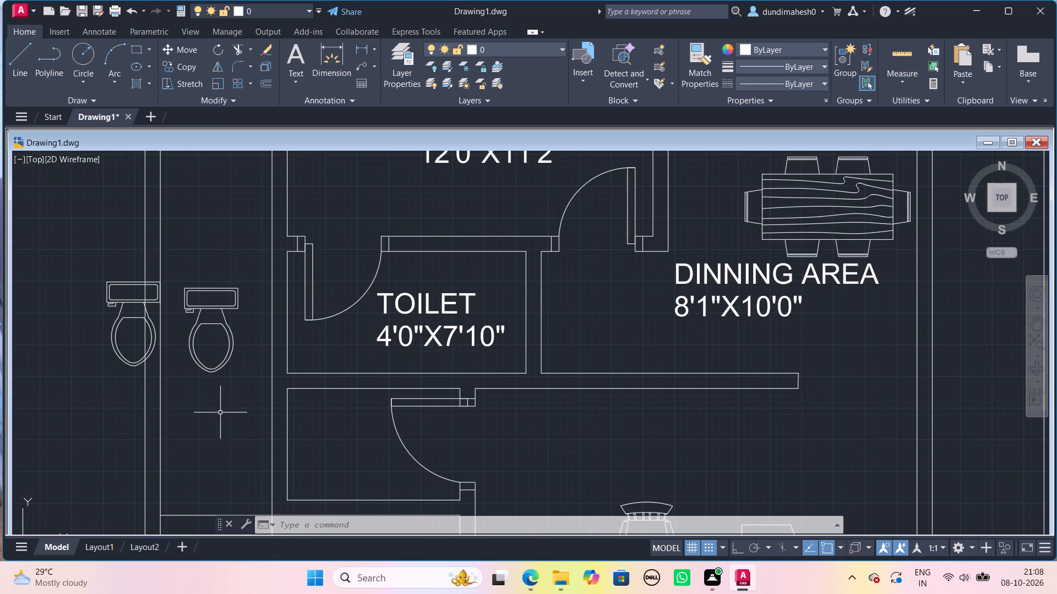
{"action": "left_click", "coordinate": [228, 374]}
{"action": "left_click", "coordinate": [187, 328]}
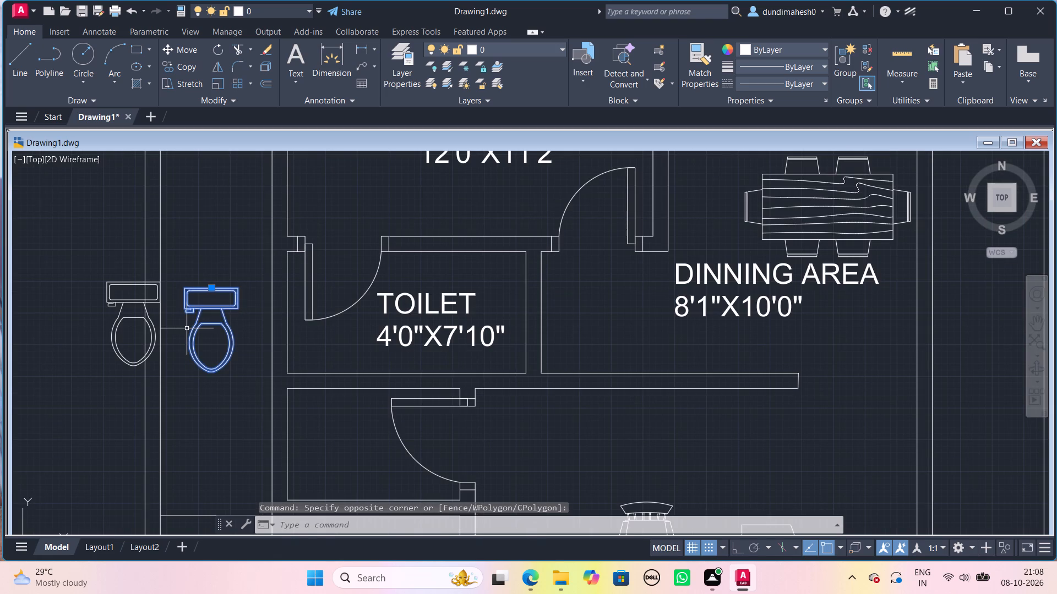
{"action": "type", "text": "RO"}
{"action": "key", "text": "Return"}
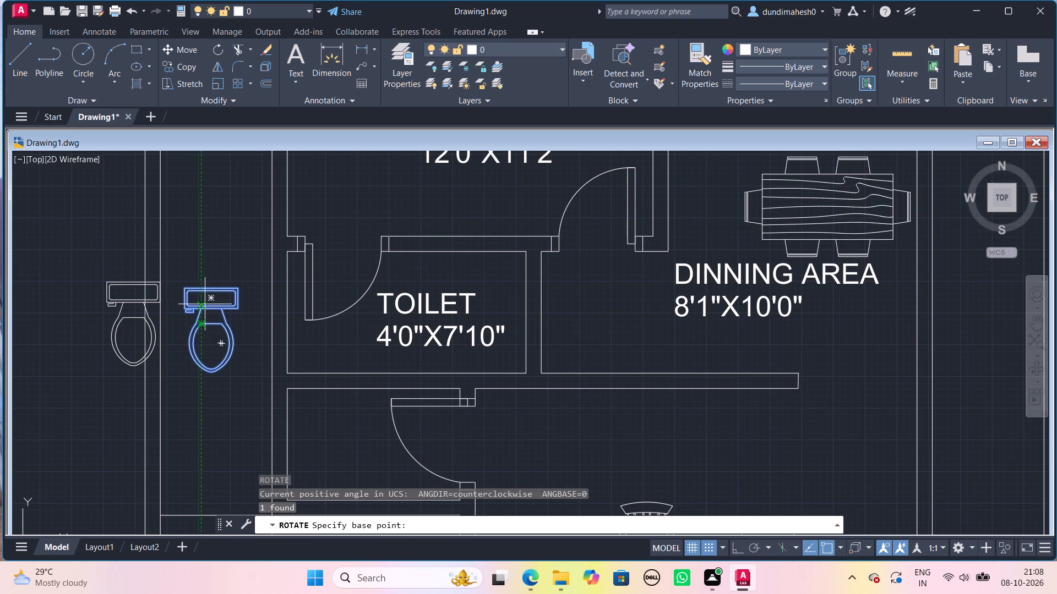
{"action": "left_click", "coordinate": [209, 289]}
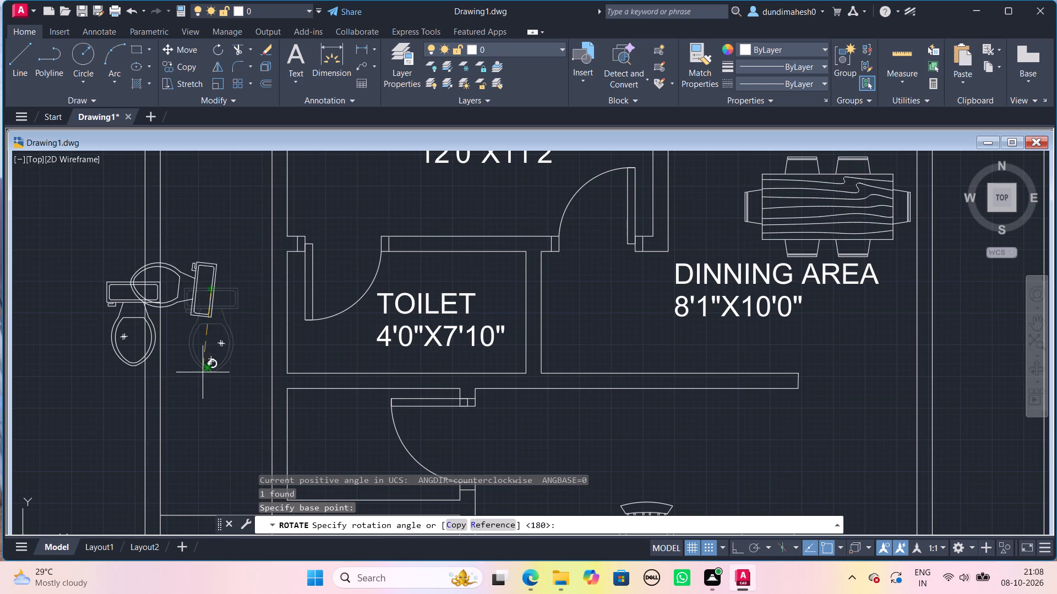
{"action": "left_click", "coordinate": [216, 380]}
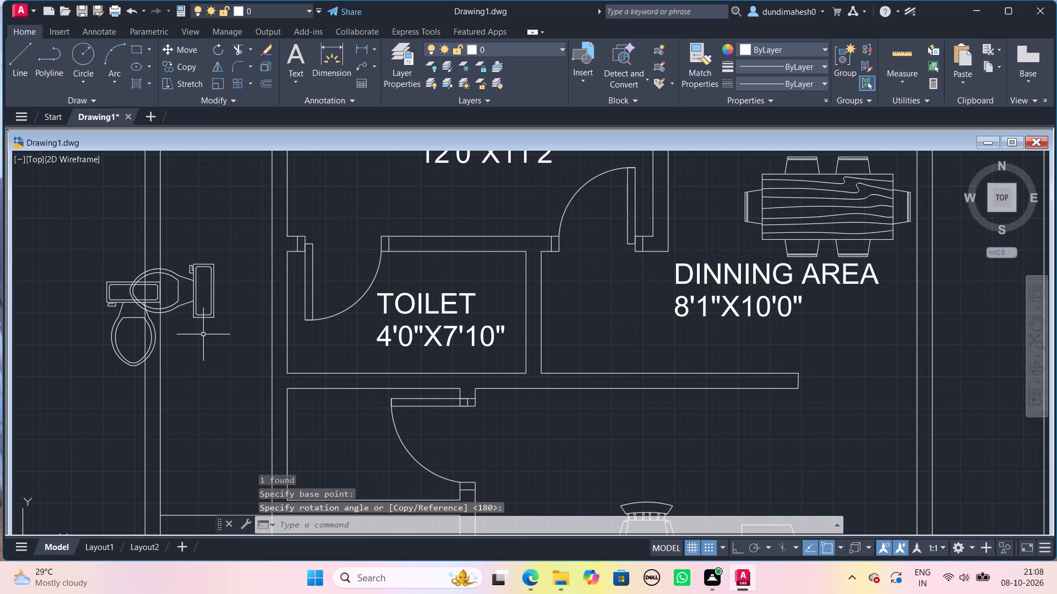
Scale the rotated toilet fixture down to a little under half size about the midpoint of its tank's back edge.
{"action": "left_click", "coordinate": [203, 334]}
{"action": "left_click", "coordinate": [176, 277]}
{"action": "type", "text": "SC"}
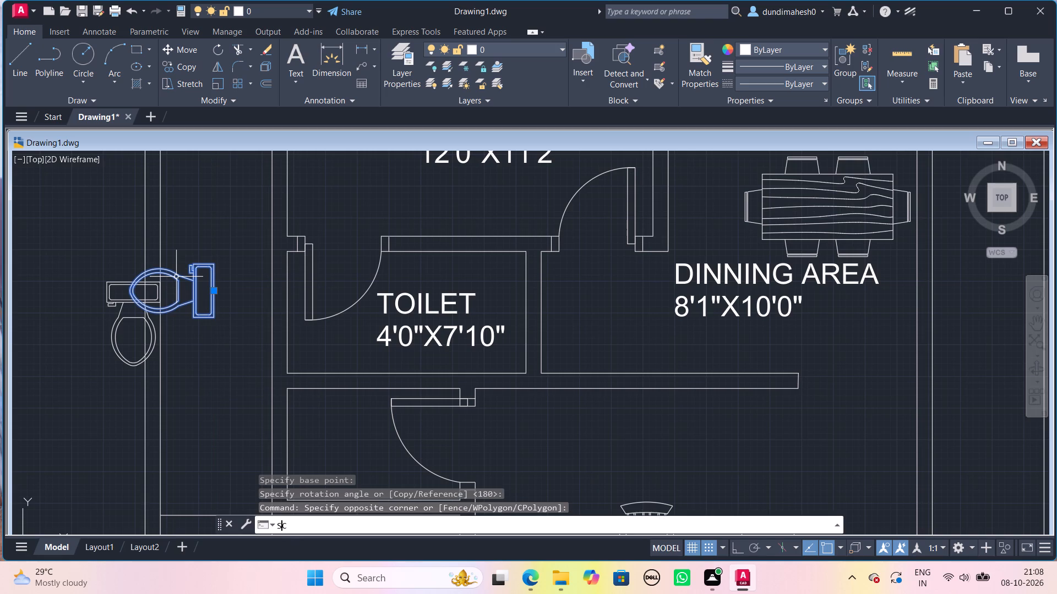
{"action": "key", "text": "Return"}
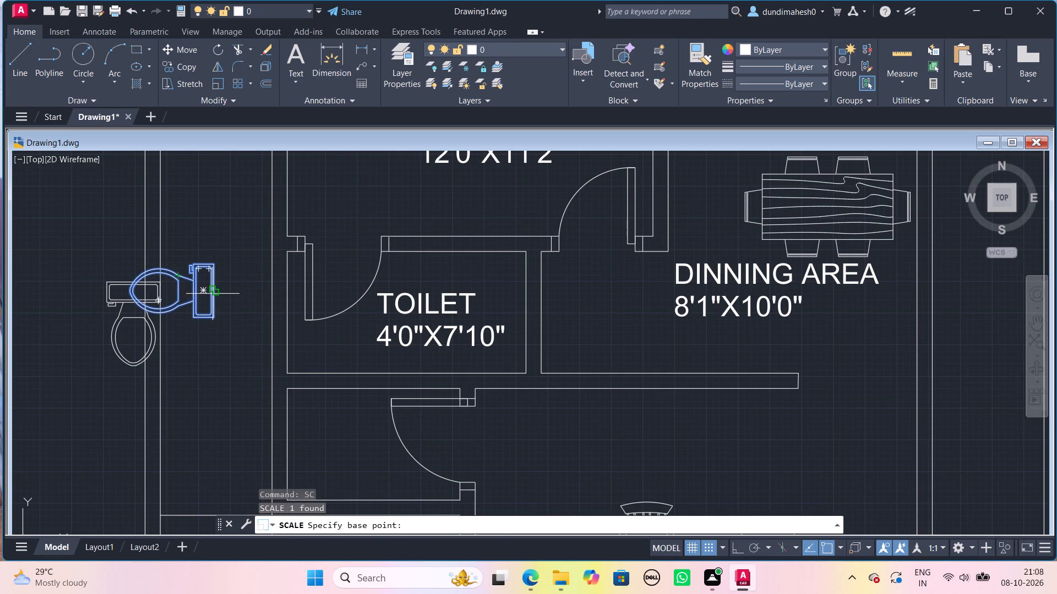
{"action": "left_click", "coordinate": [213, 294]}
{"action": "left_click", "coordinate": [192, 287]}
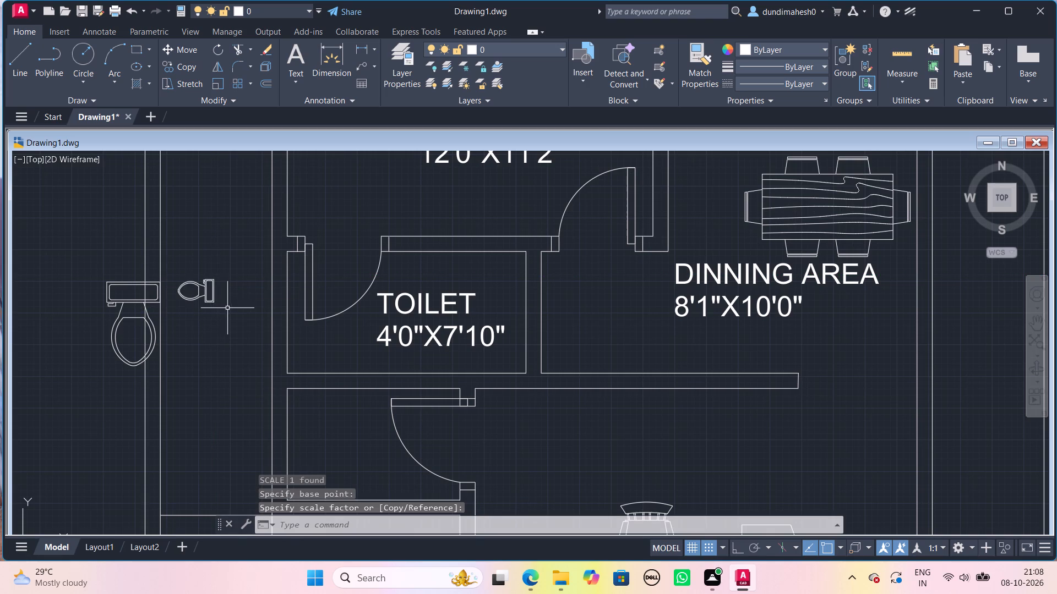
Move the reduced toilet fixture into the toilet room, with its tank's back edge against the inner wall face on the dining-area side.
{"action": "left_click", "coordinate": [238, 313]}
{"action": "left_click", "coordinate": [181, 280]}
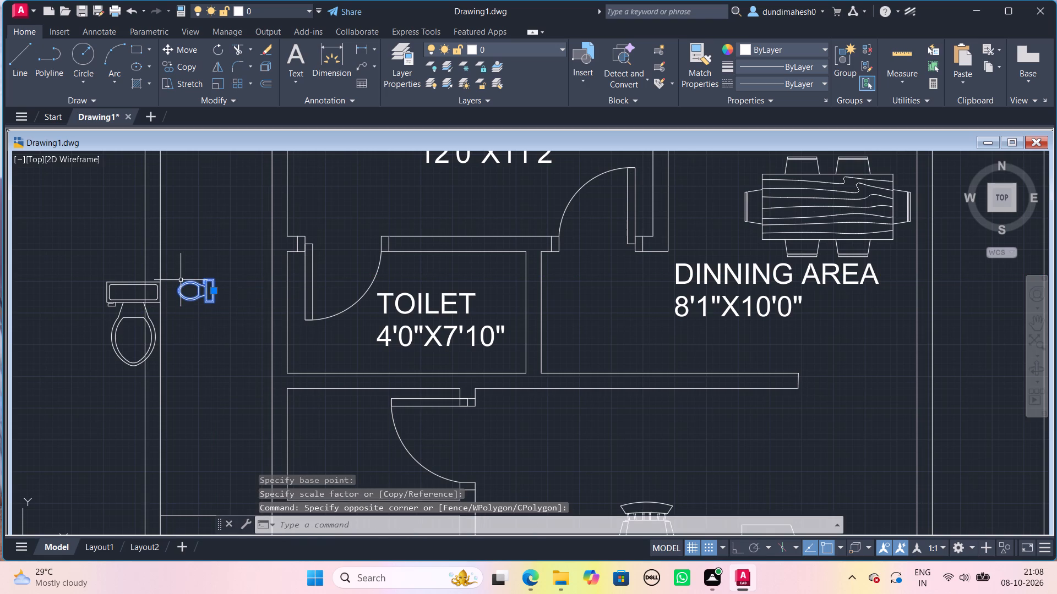
{"action": "key", "text": "m"}
{"action": "key", "text": "Return"}
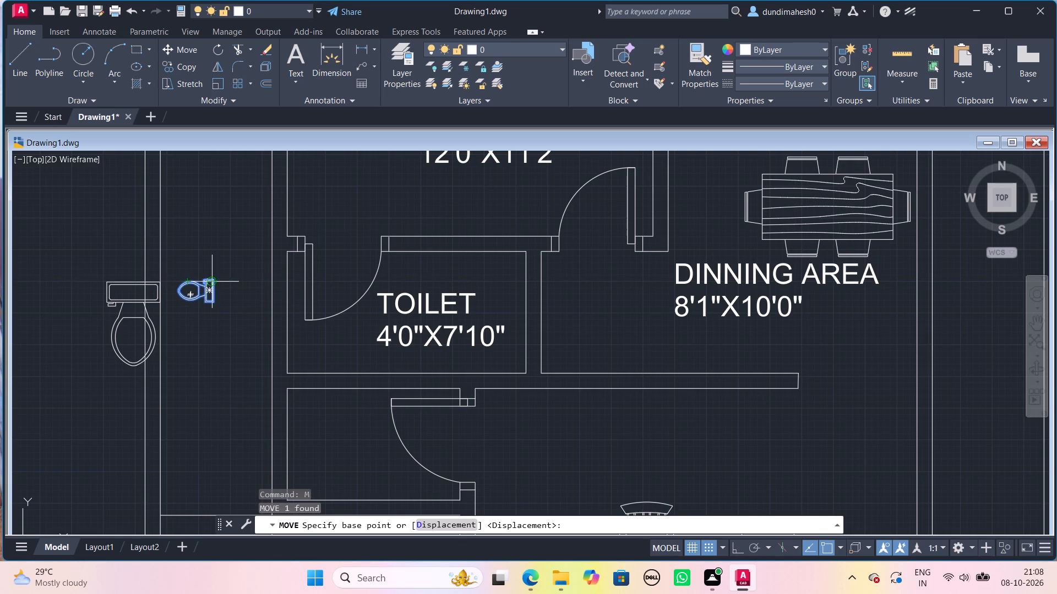
{"action": "scroll", "coordinate": [214, 288], "scroll_direction": "up", "scroll_amount": 1}
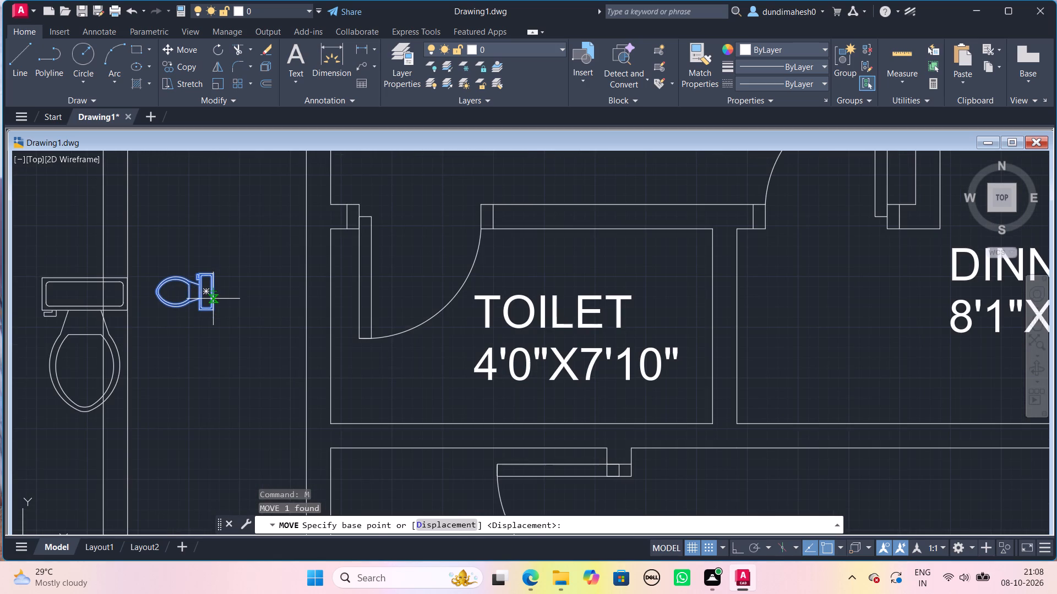
{"action": "left_click", "coordinate": [214, 298]}
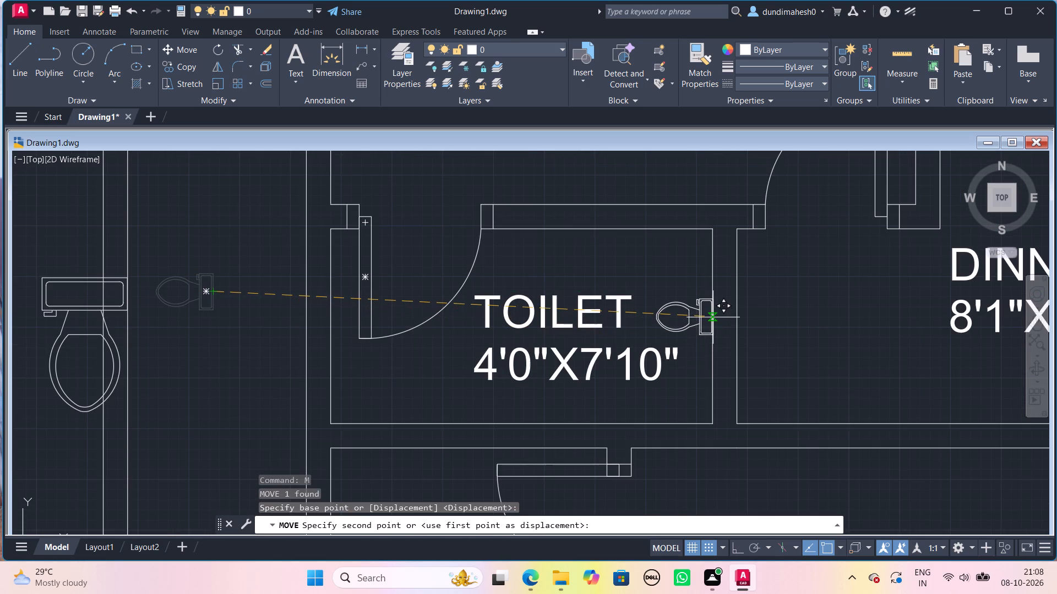
{"action": "left_click", "coordinate": [713, 318]}
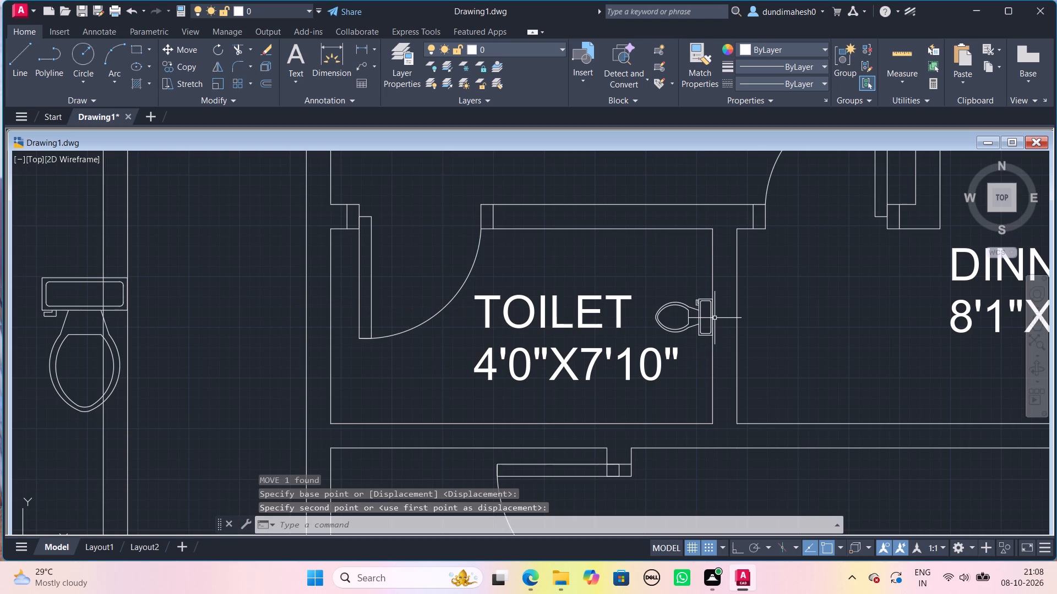
Scale the toilet fixture in the toilet room up about 1.5 times, based at its tank's back edge on the wall.
{"action": "type", "text": "SC"}
{"action": "key", "text": "Return"}
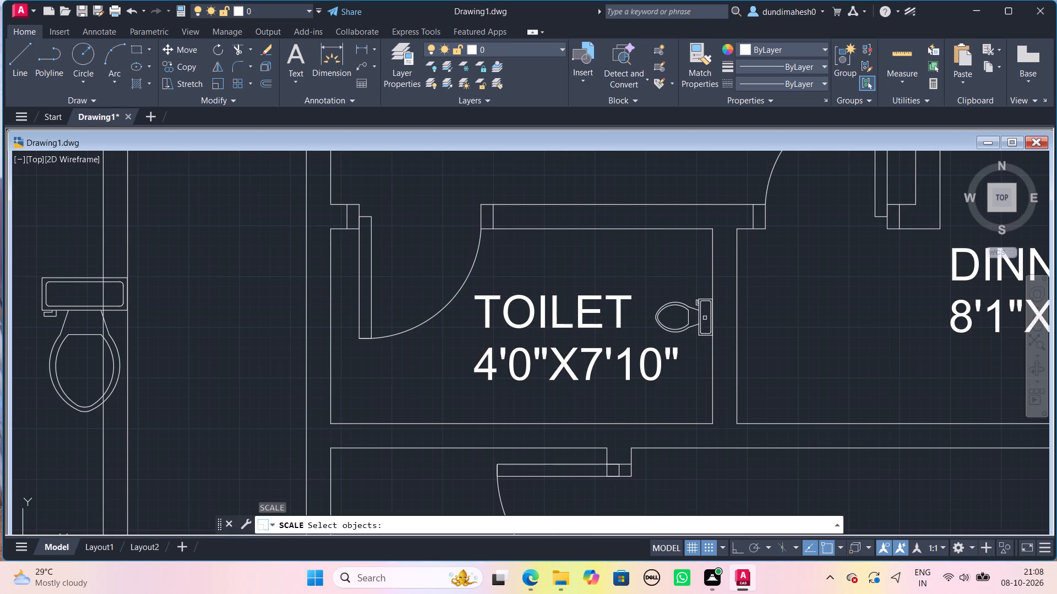
{"action": "left_click", "coordinate": [698, 315]}
{"action": "scroll", "coordinate": [709, 319], "scroll_direction": "up", "scroll_amount": 1}
{"action": "key", "text": "space"}
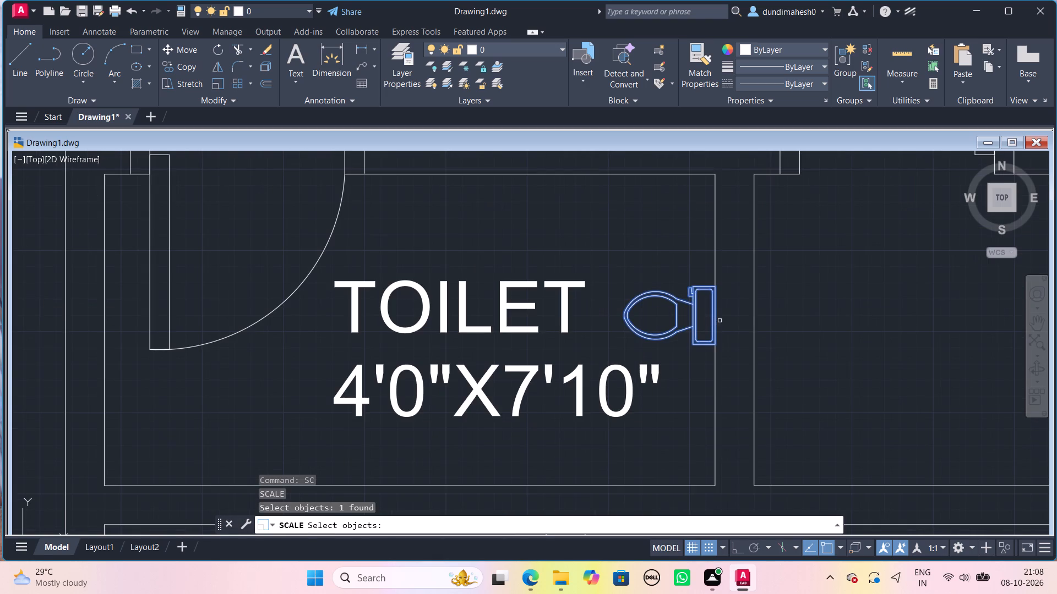
{"action": "left_click", "coordinate": [713, 319]}
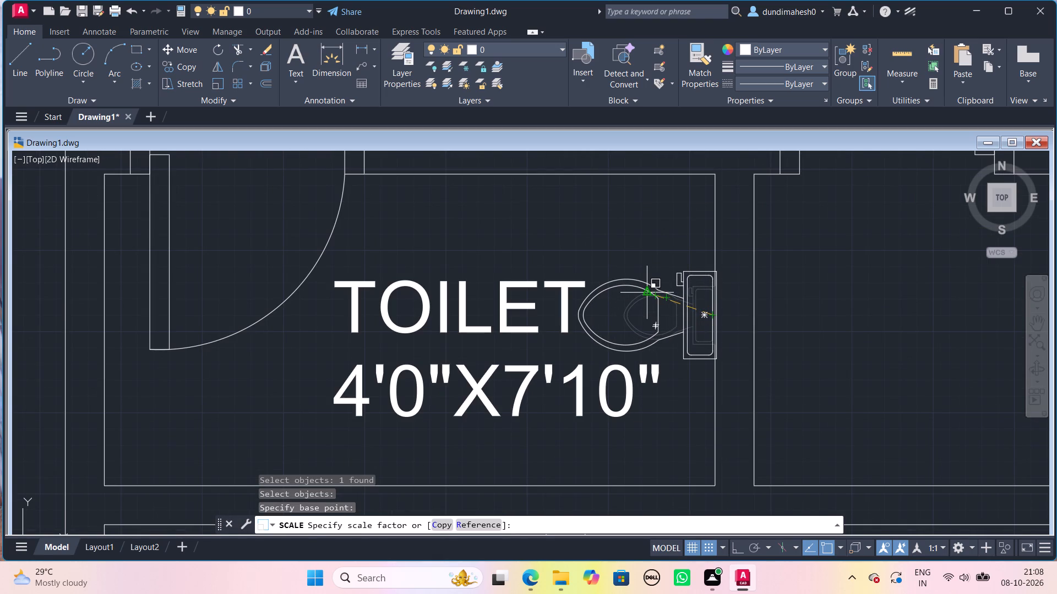
{"action": "left_click", "coordinate": [646, 293]}
Draw a three-point arc across the toilet room's corner below the door, bulging into the room from the outer-side wall to the bottom wall.
{"action": "scroll", "coordinate": [646, 293], "scroll_direction": "down", "scroll_amount": 1}
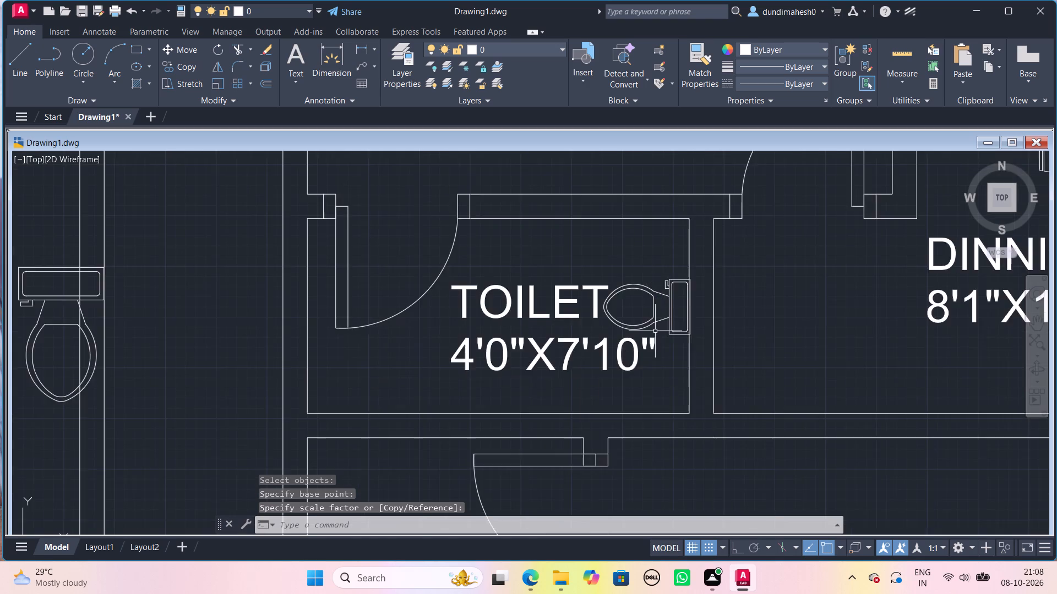
{"action": "scroll", "coordinate": [655, 332], "scroll_direction": "down", "scroll_amount": 1}
{"action": "scroll", "coordinate": [620, 398], "scroll_direction": "up", "scroll_amount": 1}
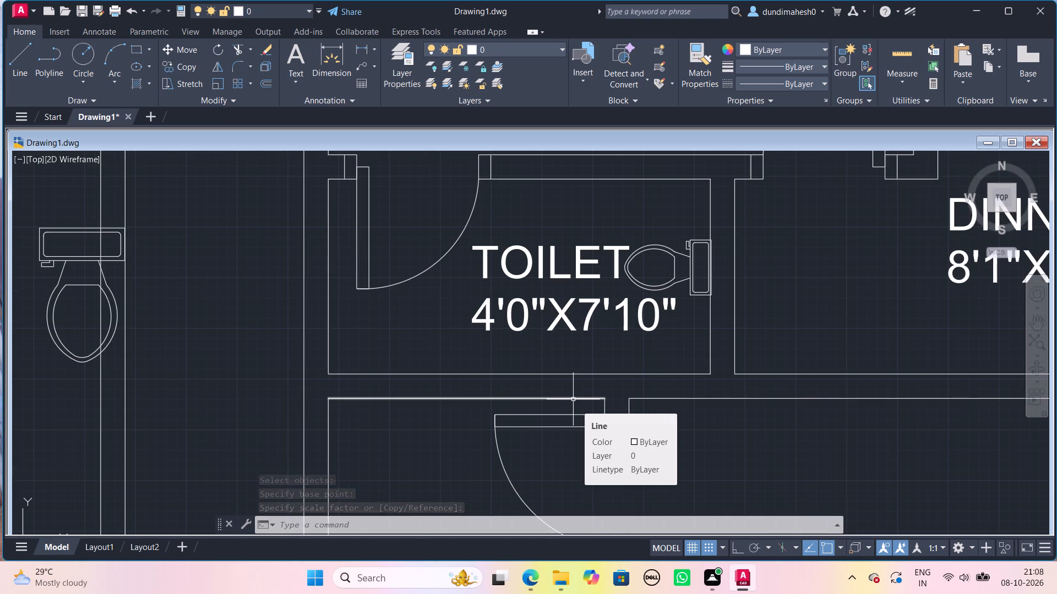
{"action": "left_click", "coordinate": [116, 54]}
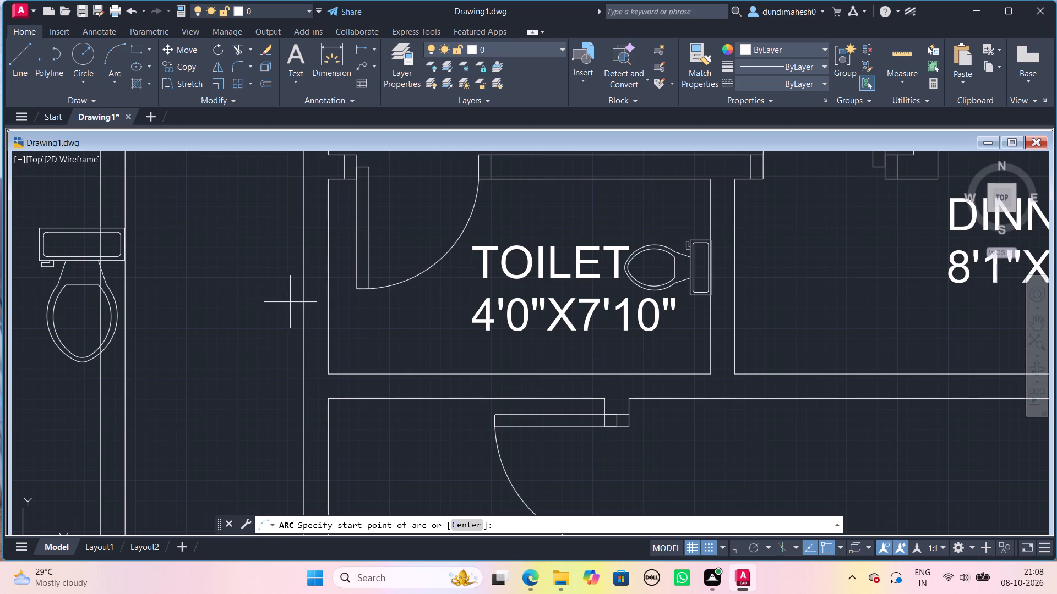
{"action": "left_click", "coordinate": [329, 306]}
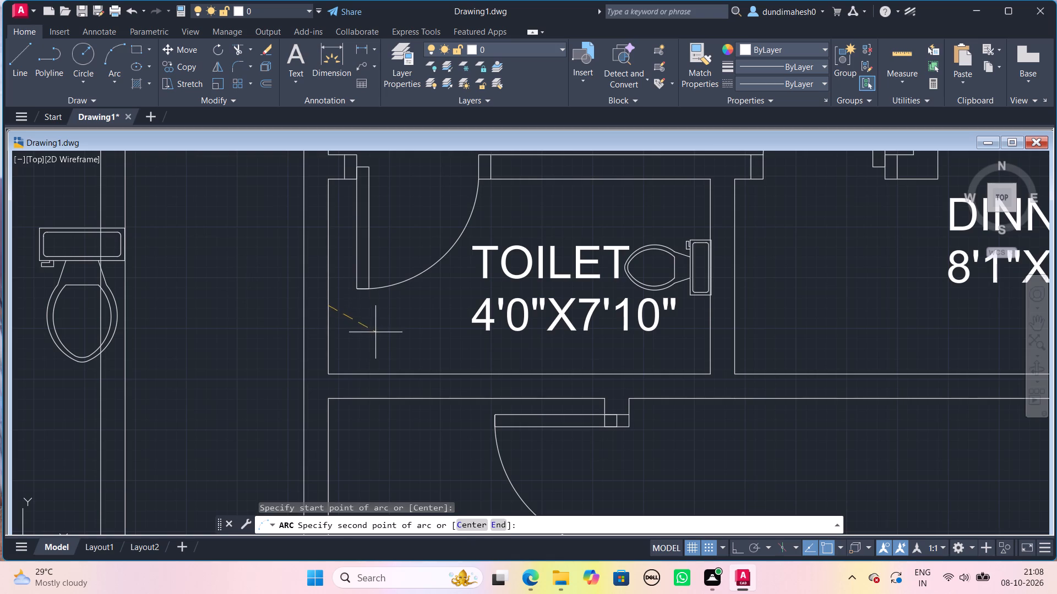
{"action": "left_click", "coordinate": [385, 329]}
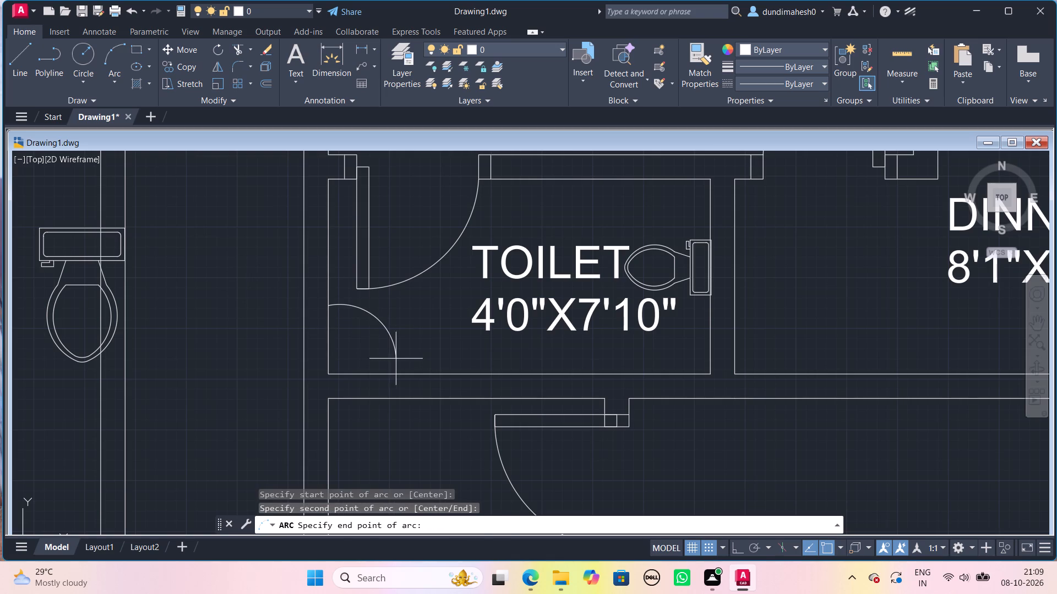
{"action": "left_click", "coordinate": [395, 373]}
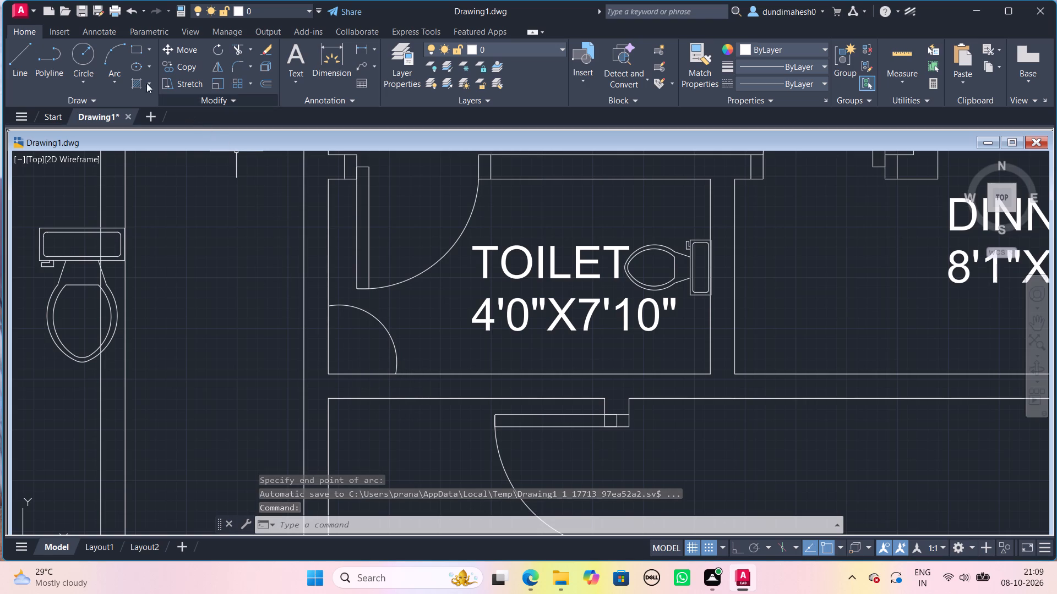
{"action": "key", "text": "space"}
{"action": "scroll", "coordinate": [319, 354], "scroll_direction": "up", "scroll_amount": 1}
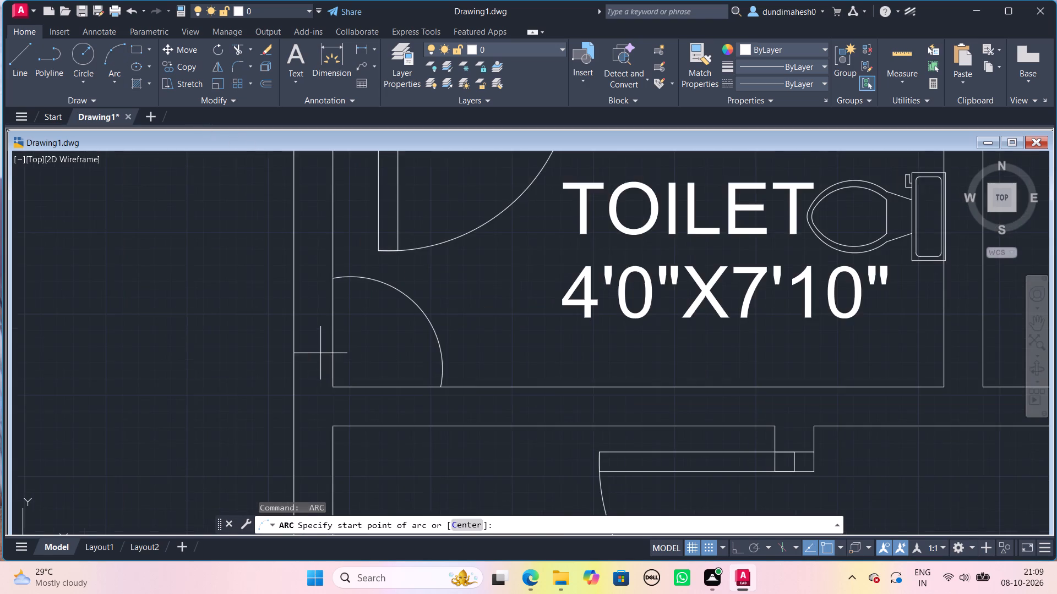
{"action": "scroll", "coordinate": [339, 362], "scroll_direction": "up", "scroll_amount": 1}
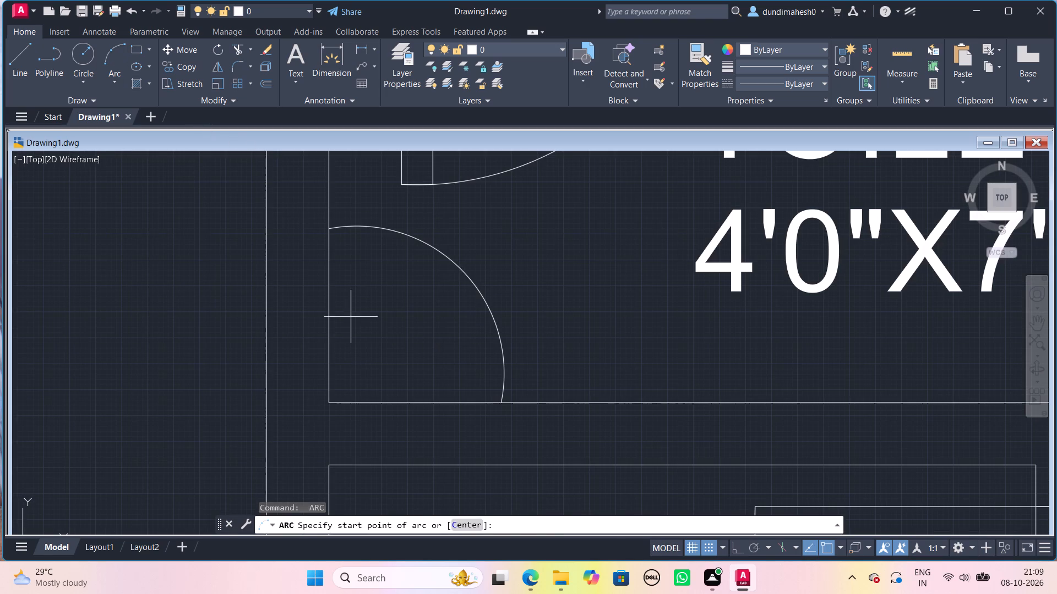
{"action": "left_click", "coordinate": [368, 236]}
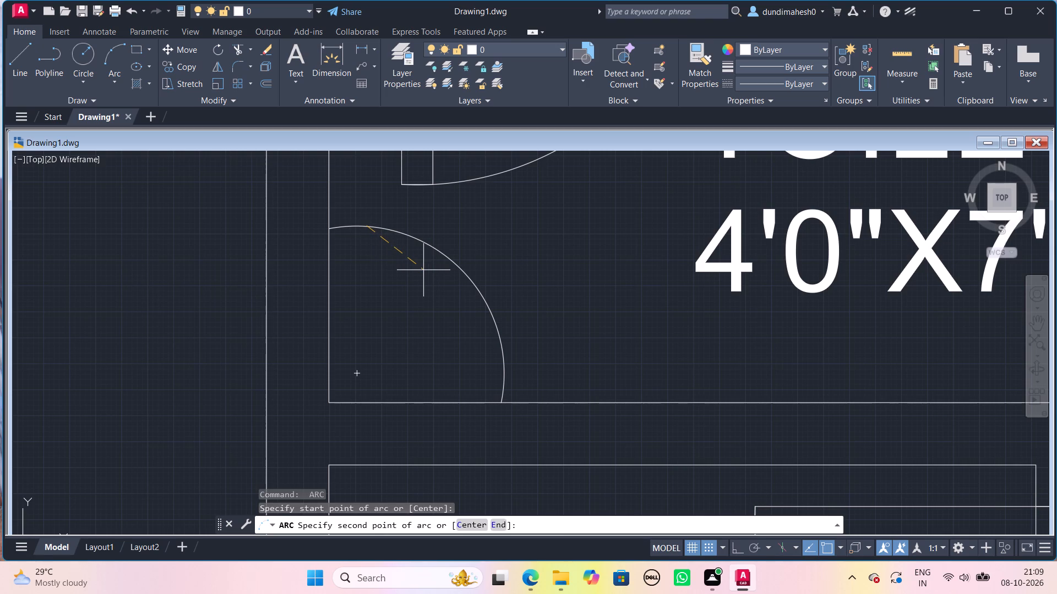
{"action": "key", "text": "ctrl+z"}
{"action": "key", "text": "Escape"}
Draw a smaller three-point arc just inside the corner arc, roughly parallel to it and stopping short of both walls.
{"action": "key", "text": "space"}
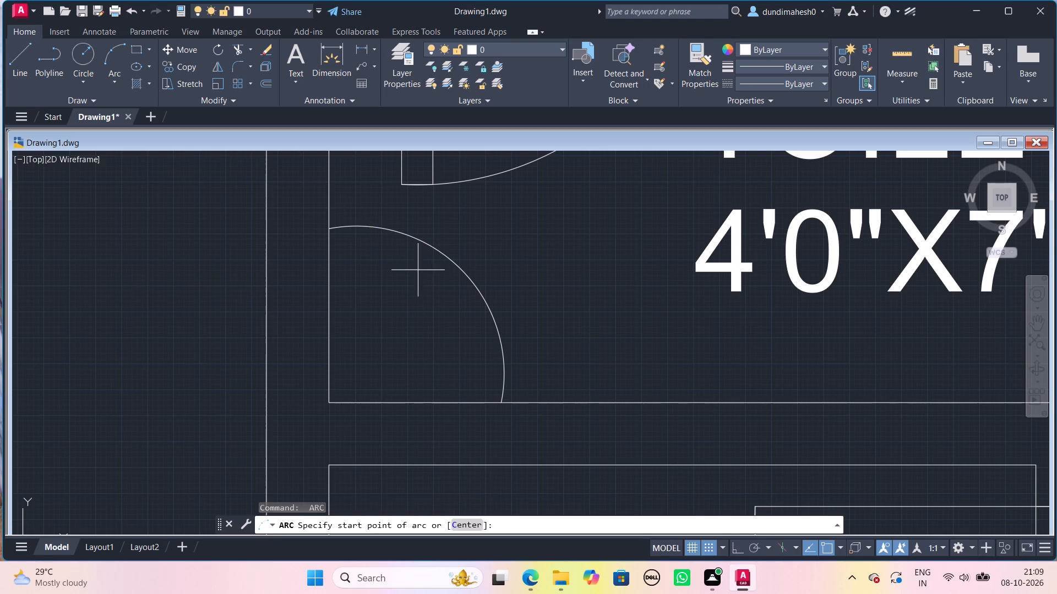
{"action": "left_click", "coordinate": [372, 246]}
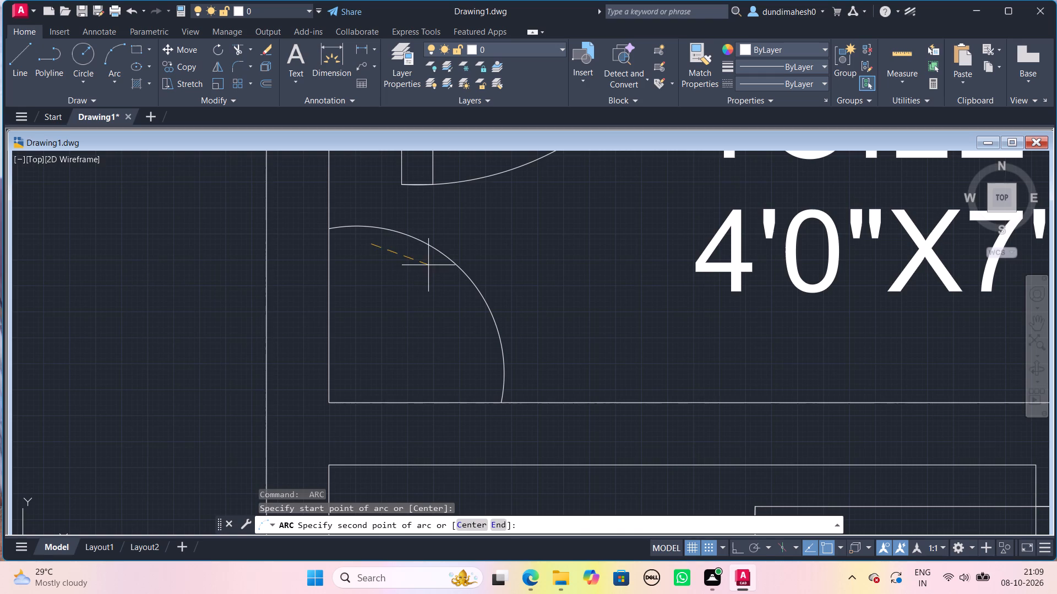
{"action": "left_click", "coordinate": [438, 279]}
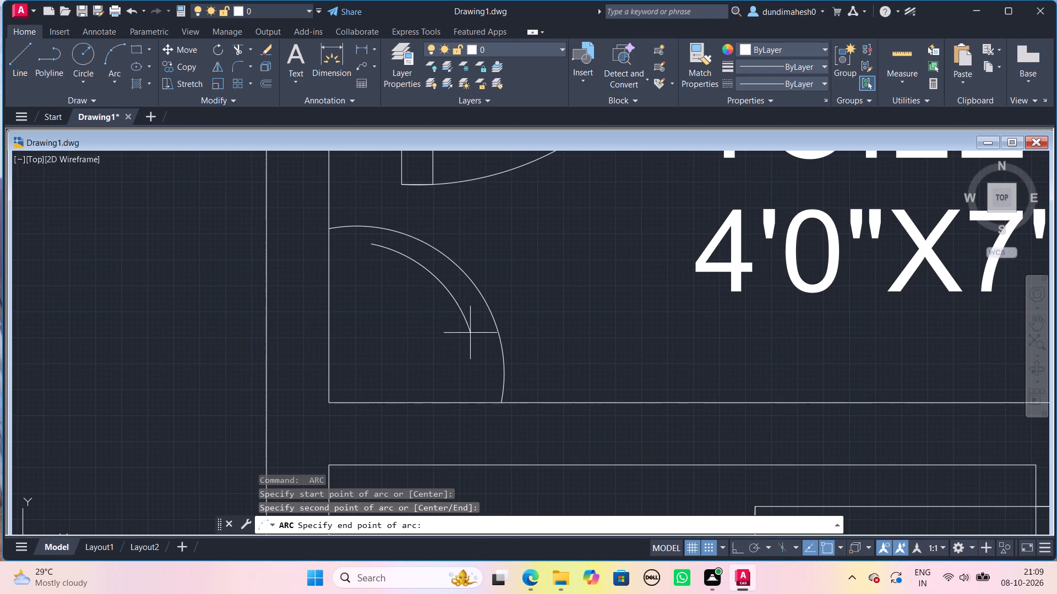
{"action": "left_click", "coordinate": [480, 372]}
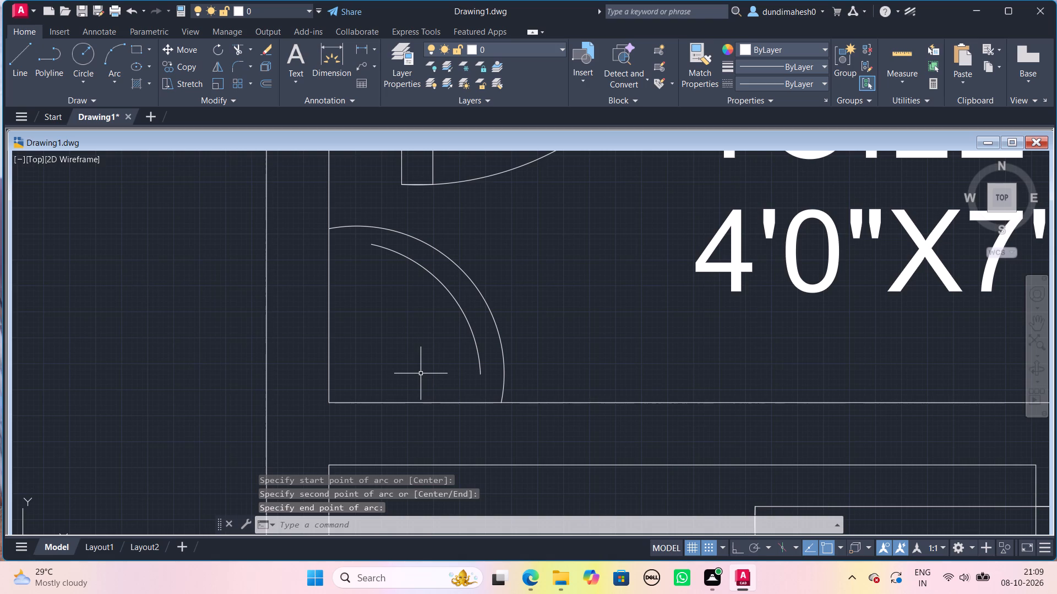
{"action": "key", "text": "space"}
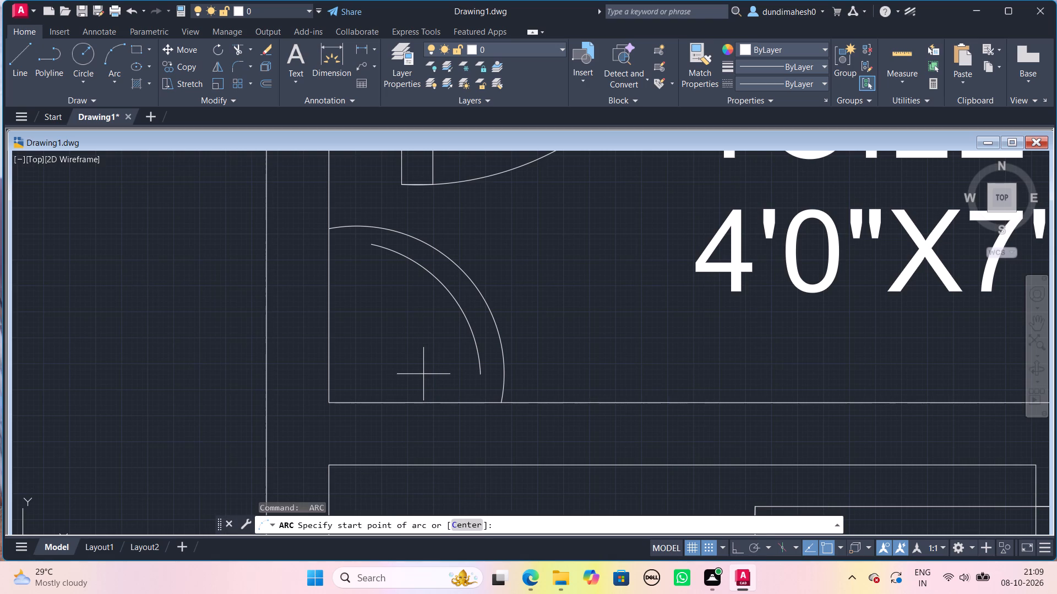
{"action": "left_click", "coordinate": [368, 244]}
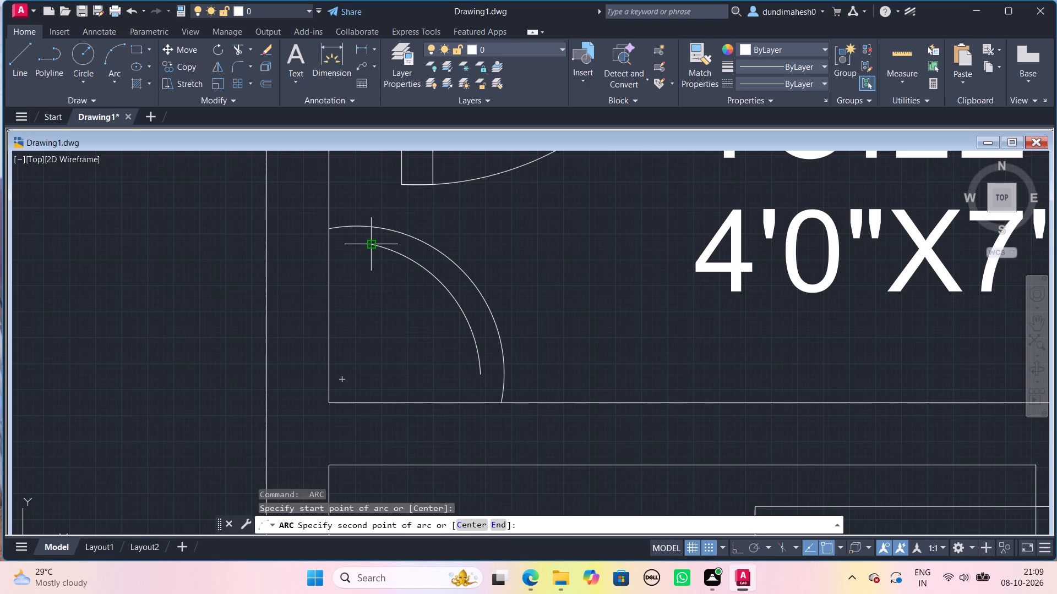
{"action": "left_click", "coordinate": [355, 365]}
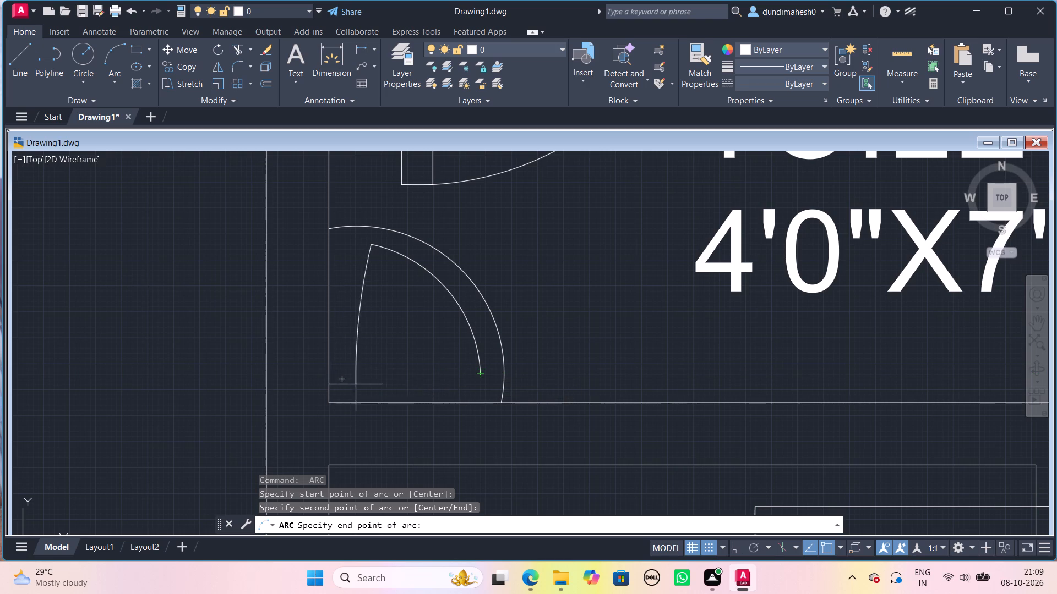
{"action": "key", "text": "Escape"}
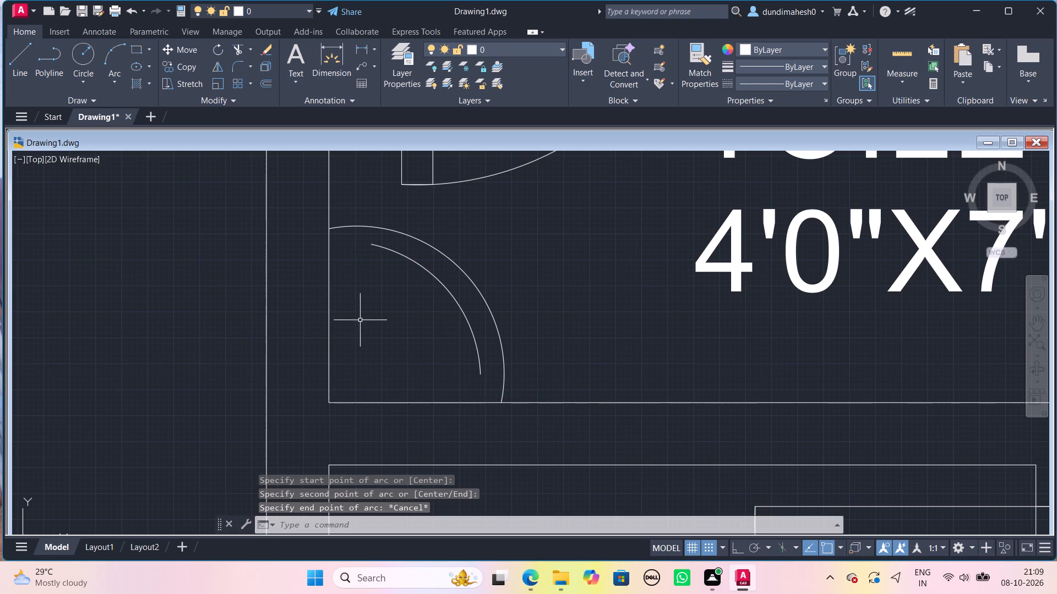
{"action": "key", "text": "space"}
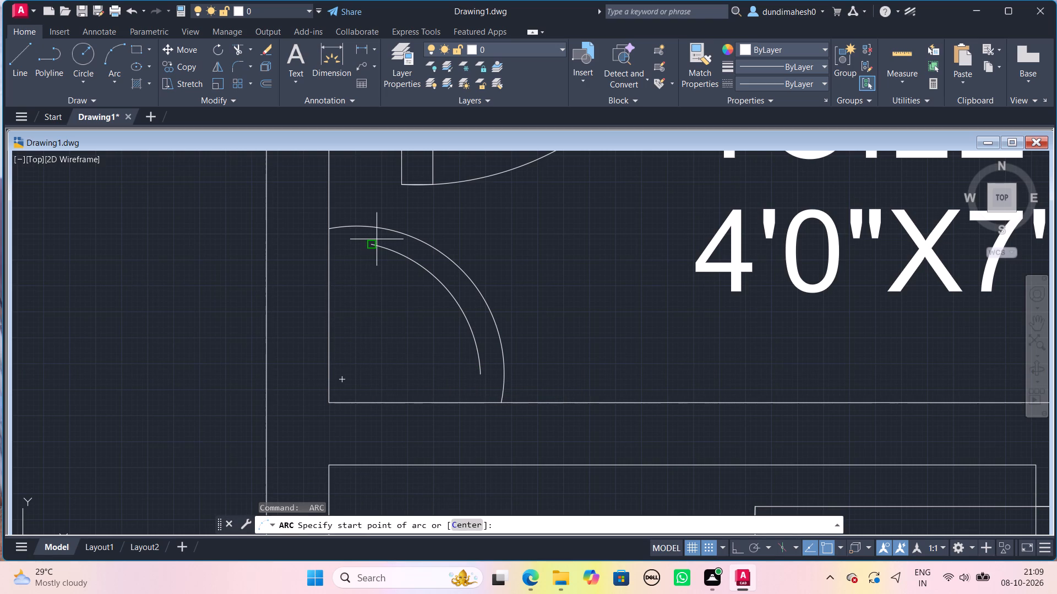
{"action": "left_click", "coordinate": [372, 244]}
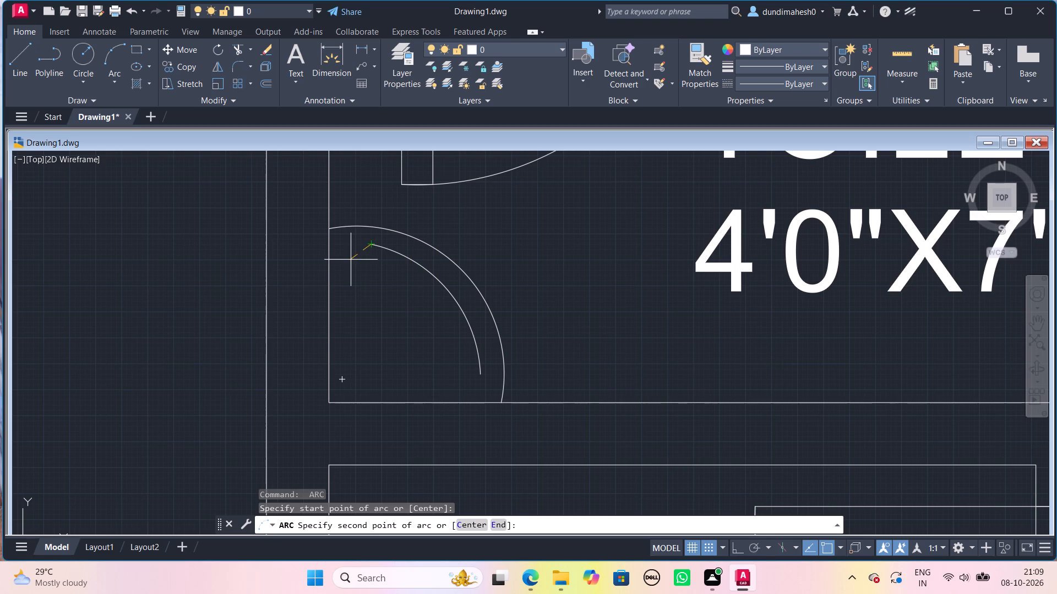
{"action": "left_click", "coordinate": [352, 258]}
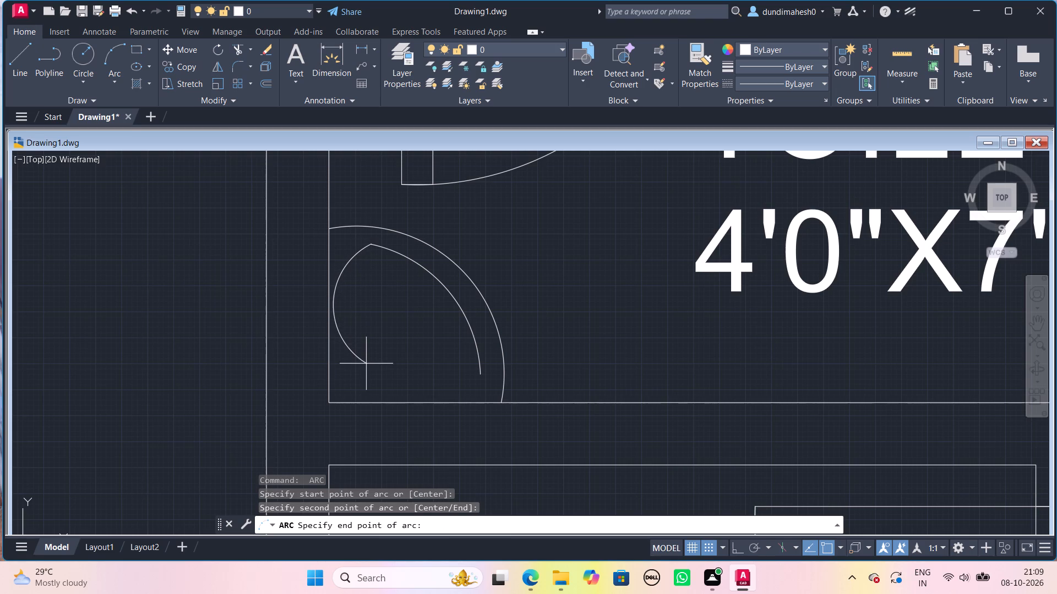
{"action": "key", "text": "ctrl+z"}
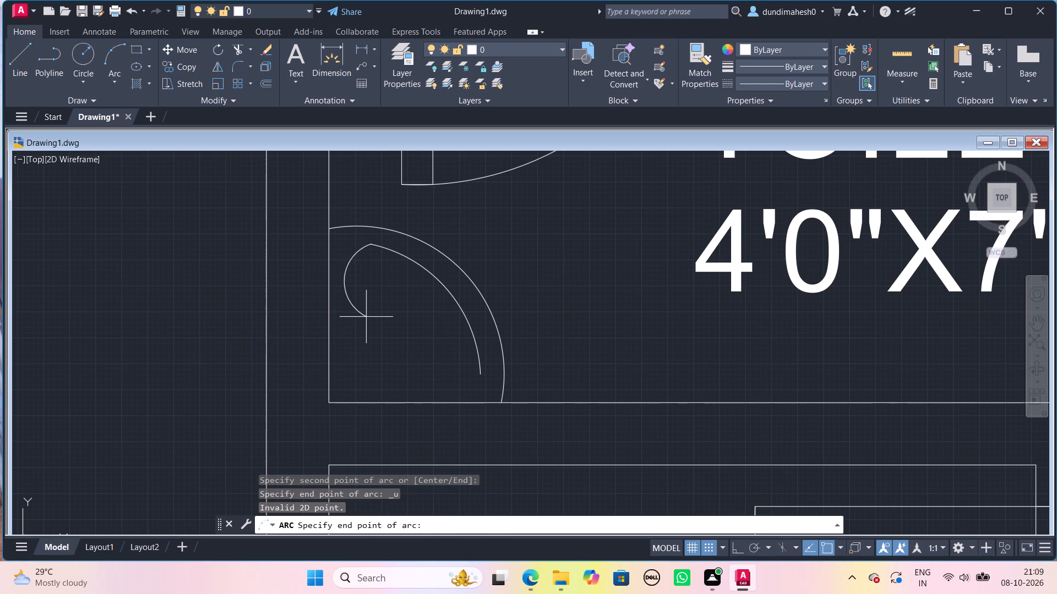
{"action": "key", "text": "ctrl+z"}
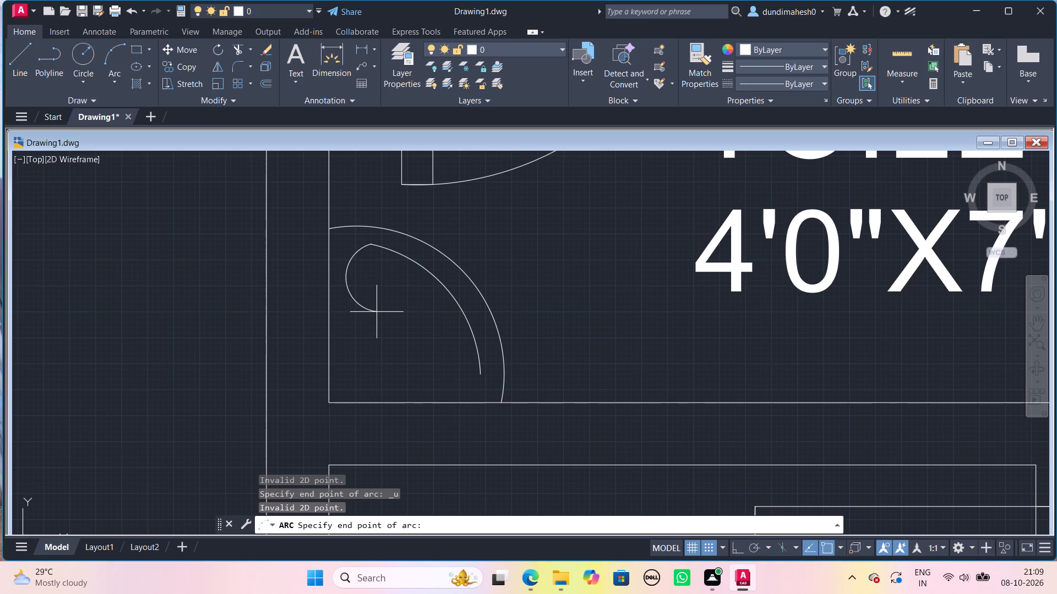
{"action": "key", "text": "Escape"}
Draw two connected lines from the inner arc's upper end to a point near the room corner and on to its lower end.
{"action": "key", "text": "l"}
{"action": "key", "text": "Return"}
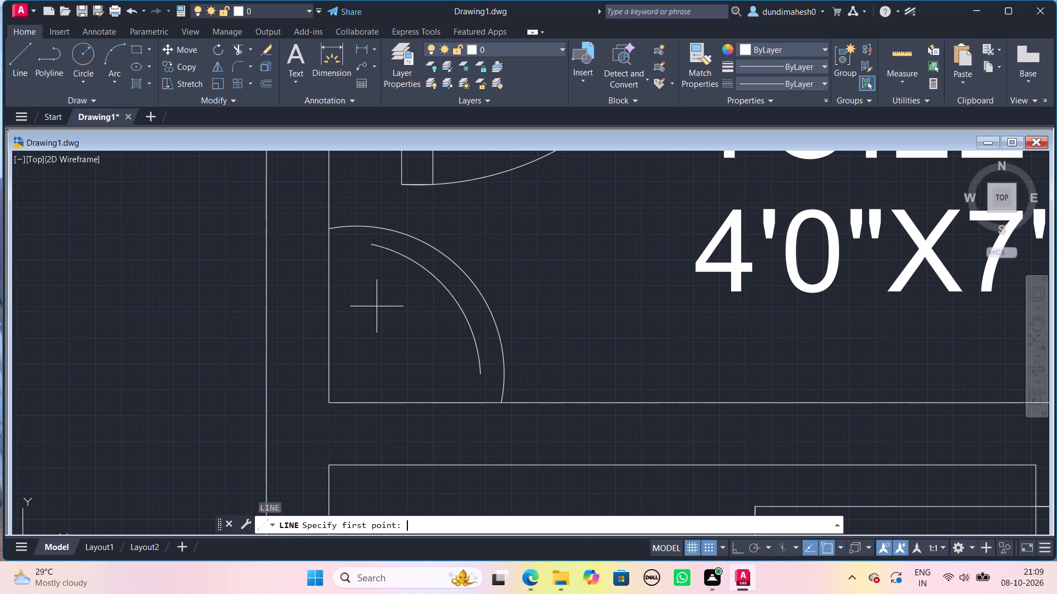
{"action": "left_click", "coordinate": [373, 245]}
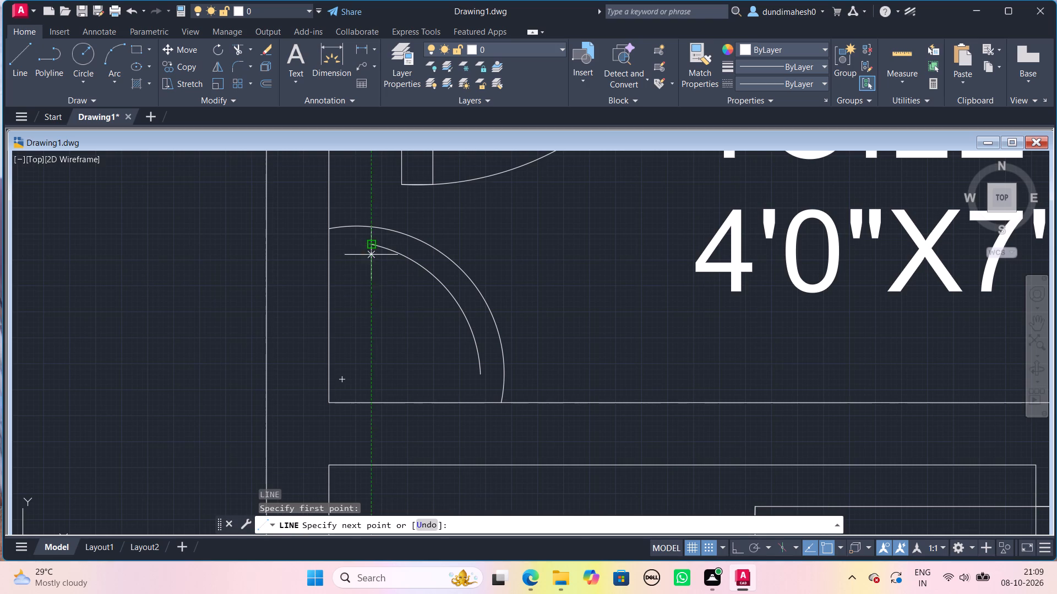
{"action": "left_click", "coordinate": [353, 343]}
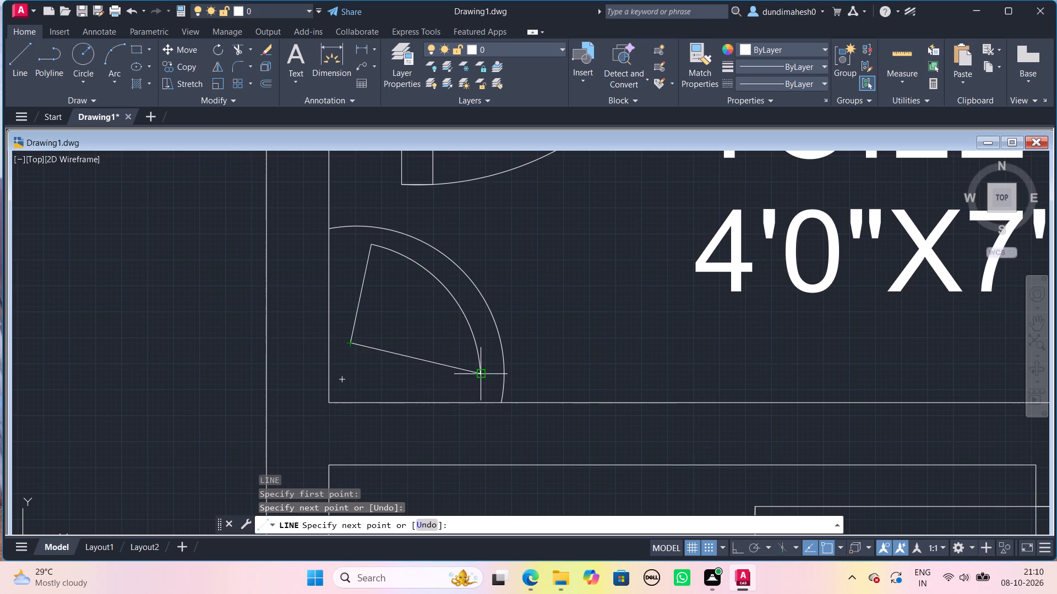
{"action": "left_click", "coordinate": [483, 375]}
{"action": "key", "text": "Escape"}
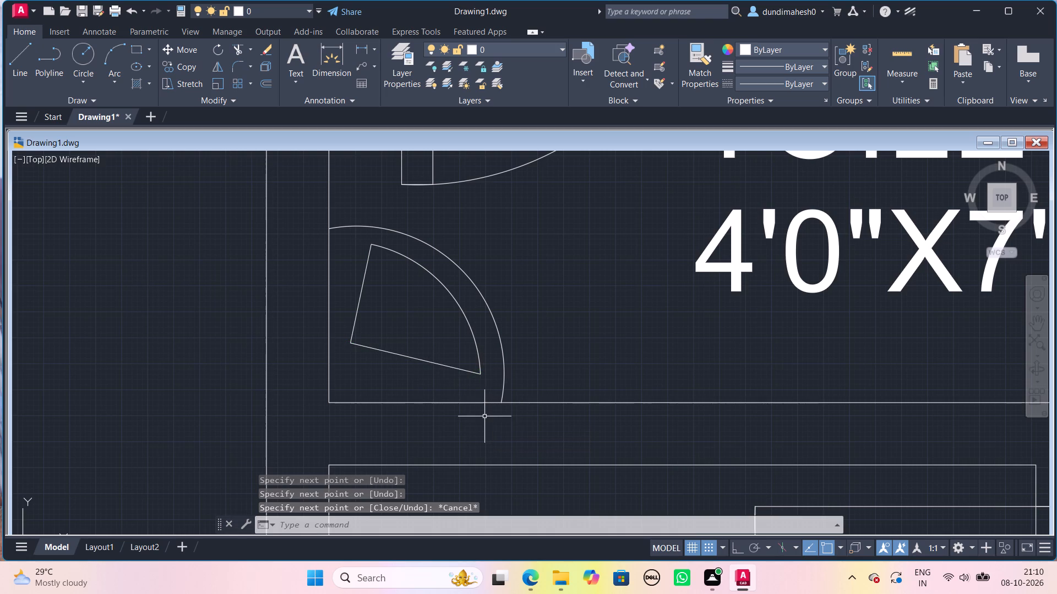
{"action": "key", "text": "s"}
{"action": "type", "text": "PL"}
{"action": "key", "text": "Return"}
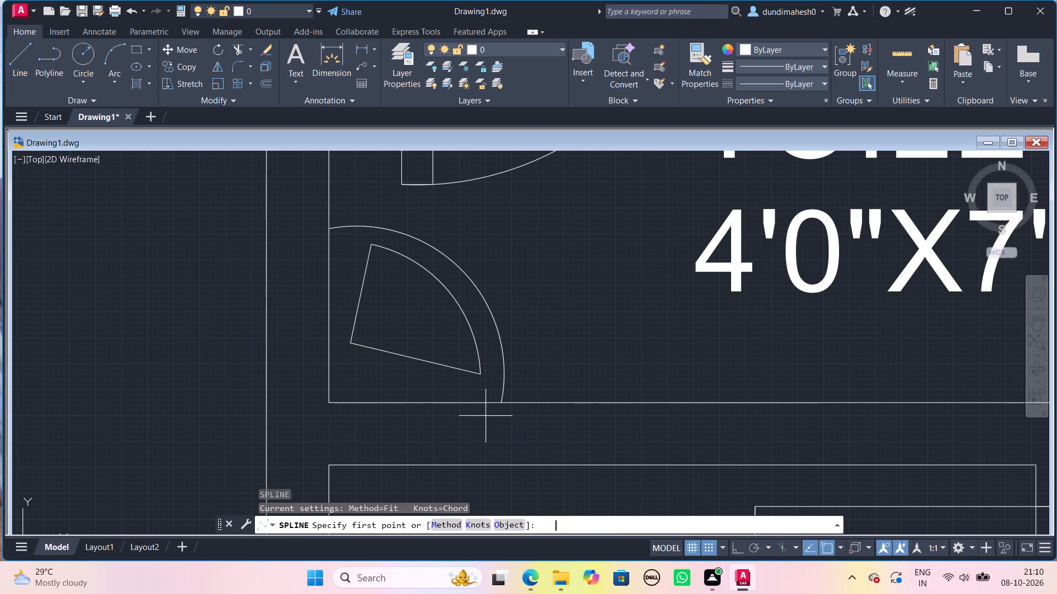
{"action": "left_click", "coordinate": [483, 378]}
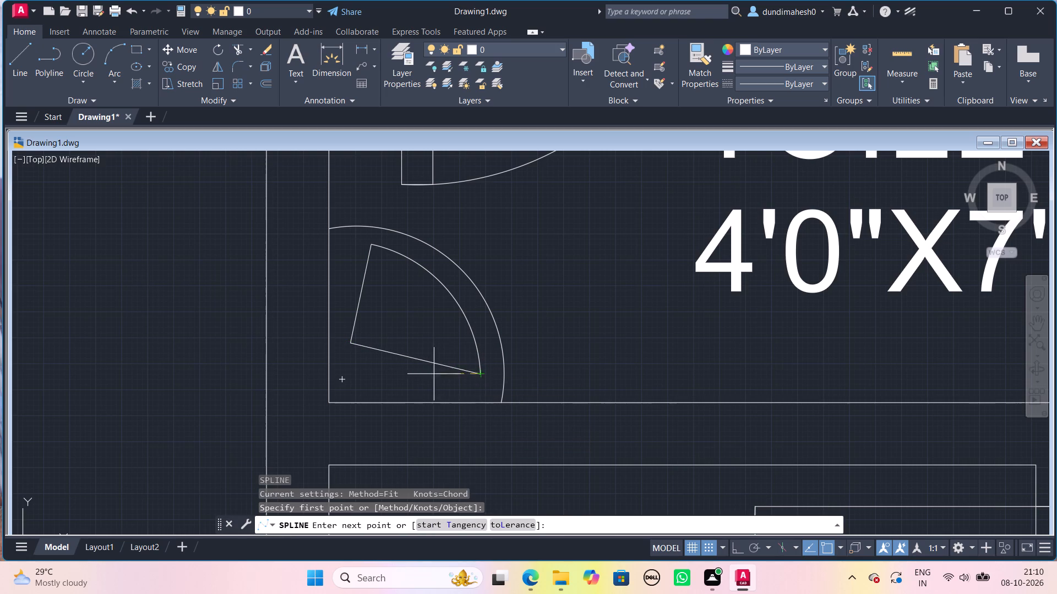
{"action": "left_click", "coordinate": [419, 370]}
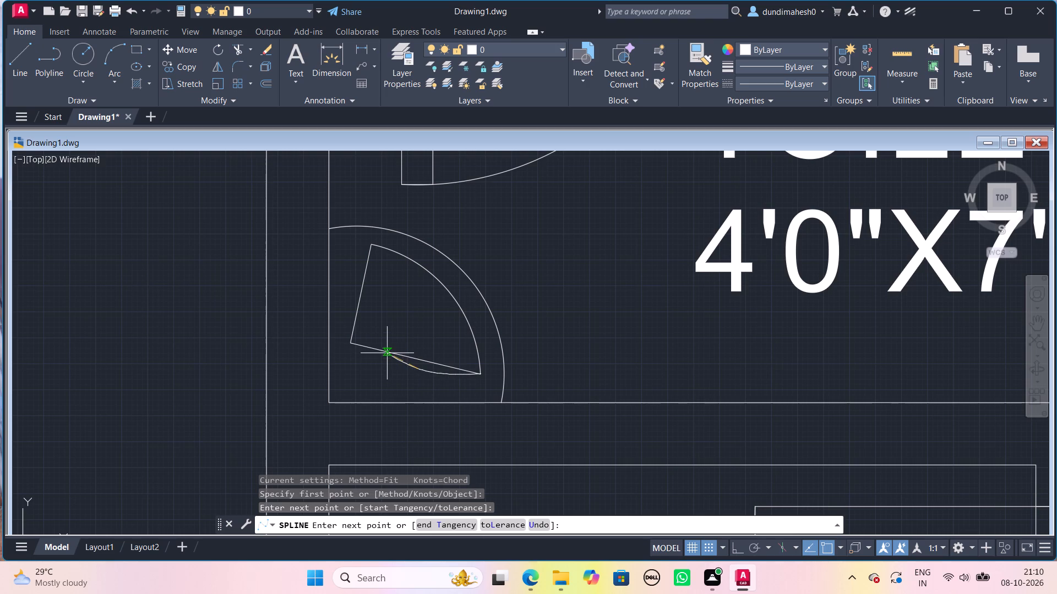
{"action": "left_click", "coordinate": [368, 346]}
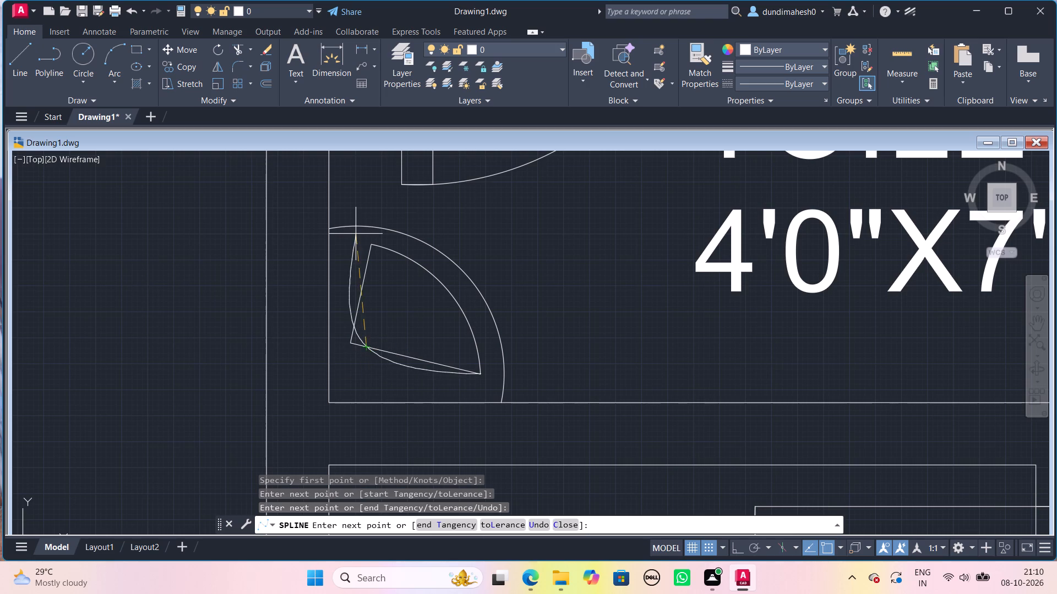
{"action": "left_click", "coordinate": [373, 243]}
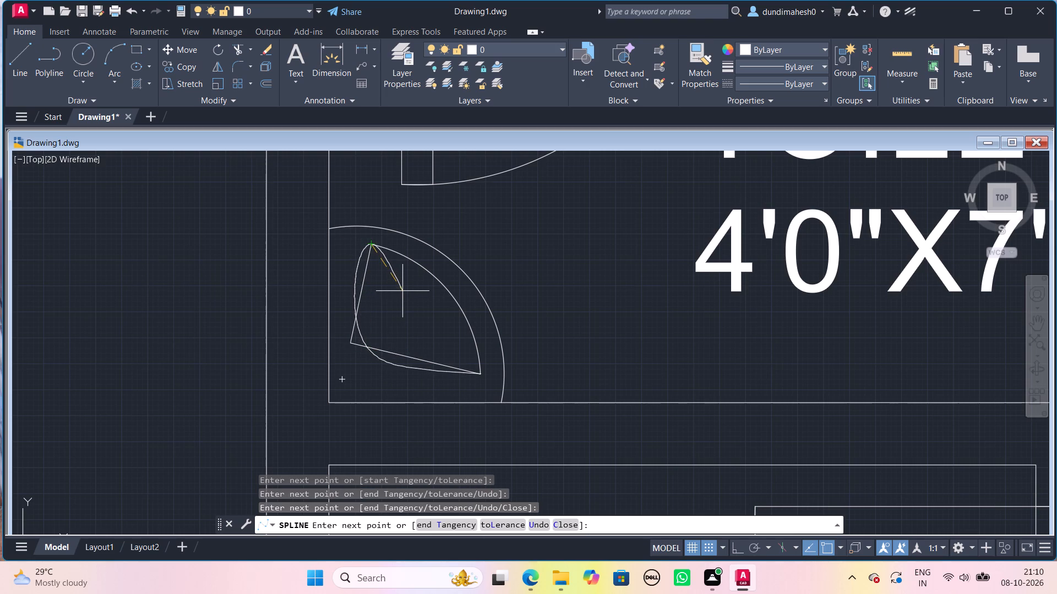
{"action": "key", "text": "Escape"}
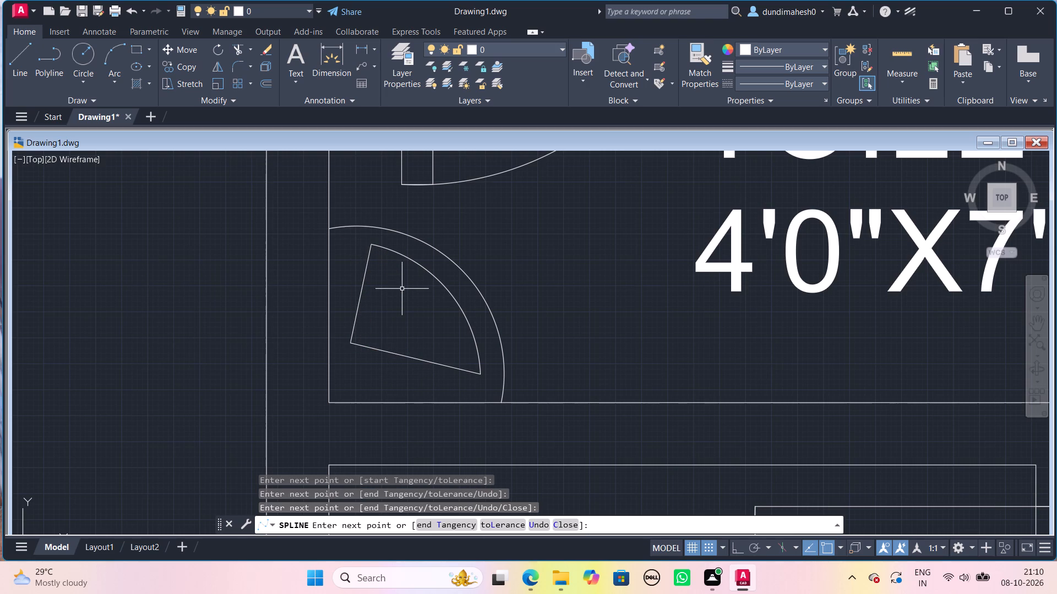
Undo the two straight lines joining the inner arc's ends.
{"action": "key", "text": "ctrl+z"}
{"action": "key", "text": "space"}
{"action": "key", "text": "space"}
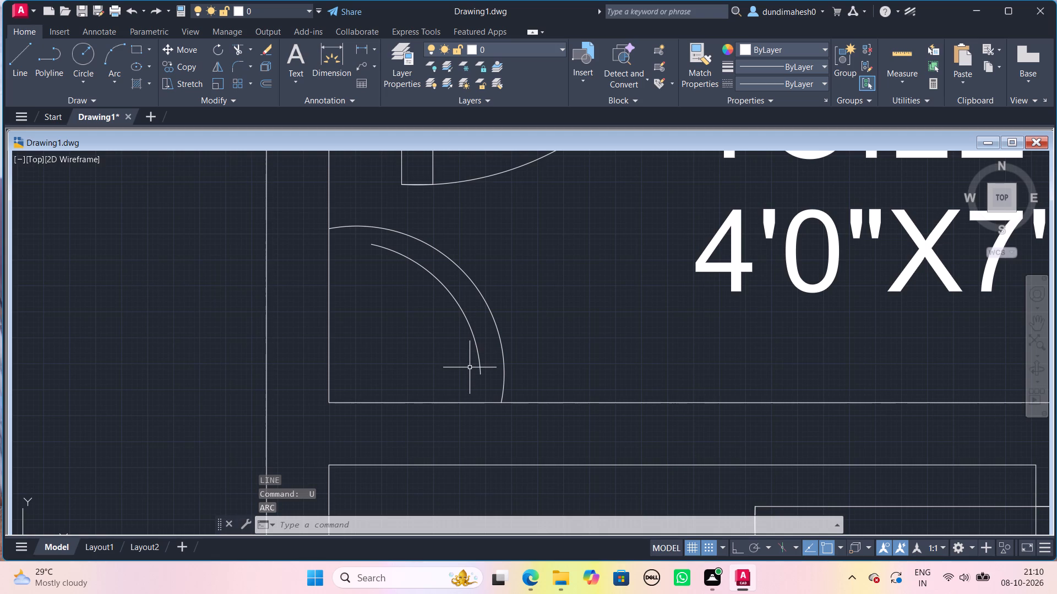
Draw a fit spline from the inner arc's lower end, rounding near the room corner and running up to just past its upper end.
{"action": "type", "text": "SPL"}
{"action": "key", "text": "Return"}
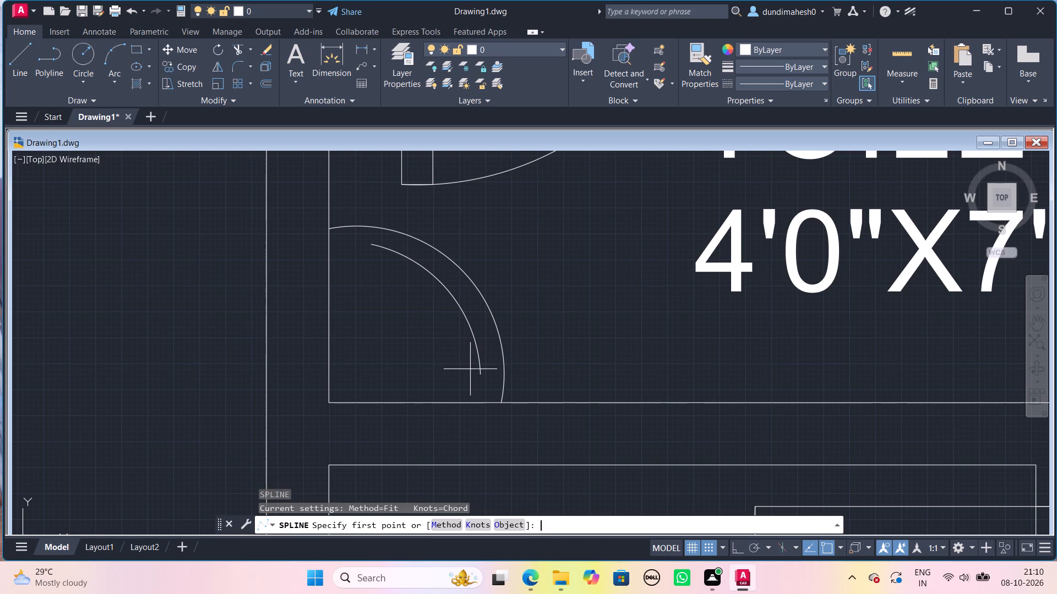
{"action": "left_click", "coordinate": [478, 372]}
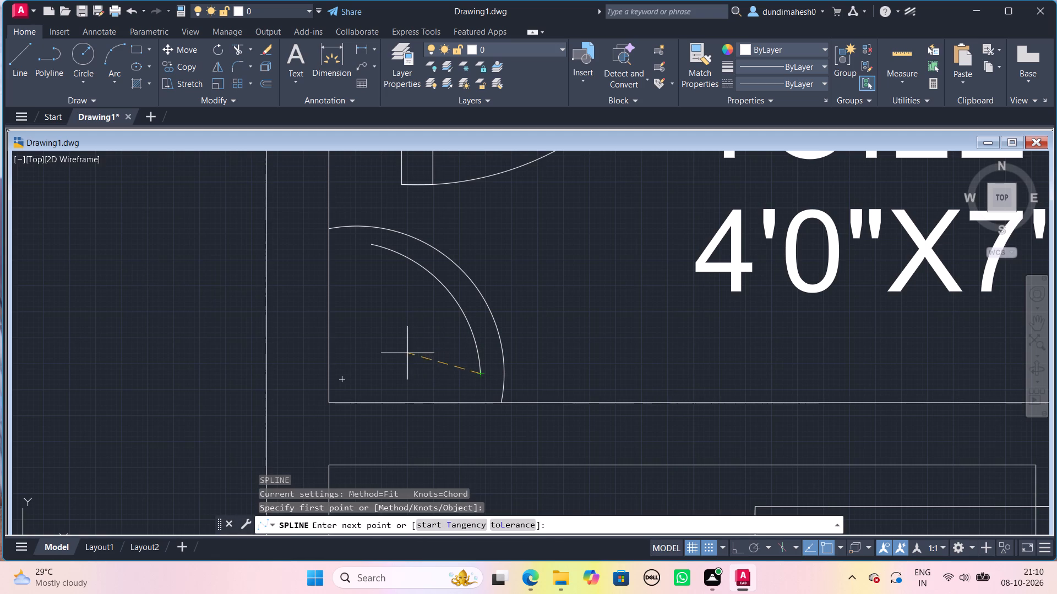
{"action": "left_click", "coordinate": [411, 366]}
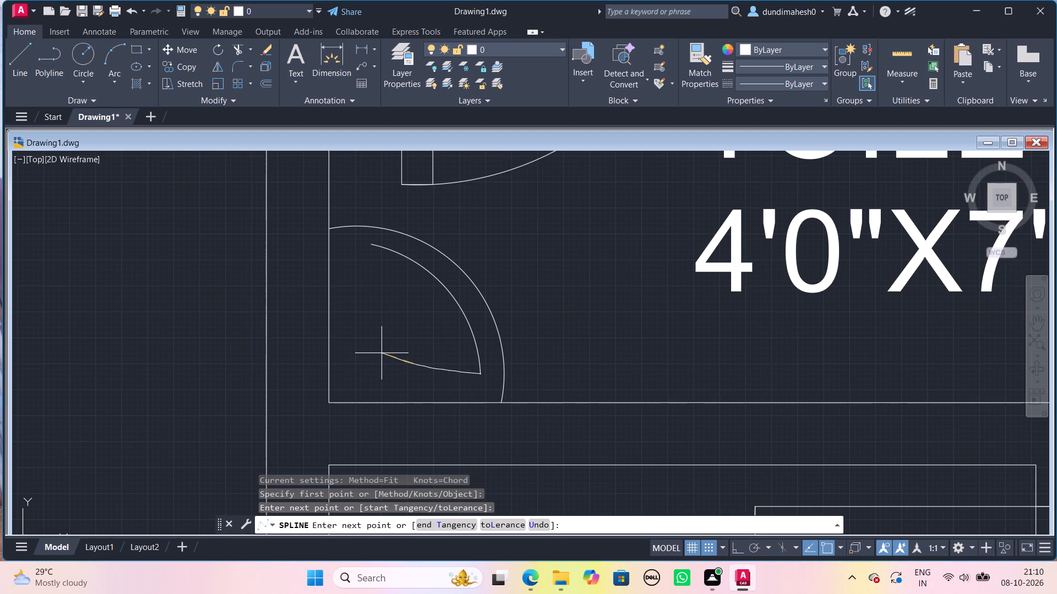
{"action": "left_click", "coordinate": [377, 349]}
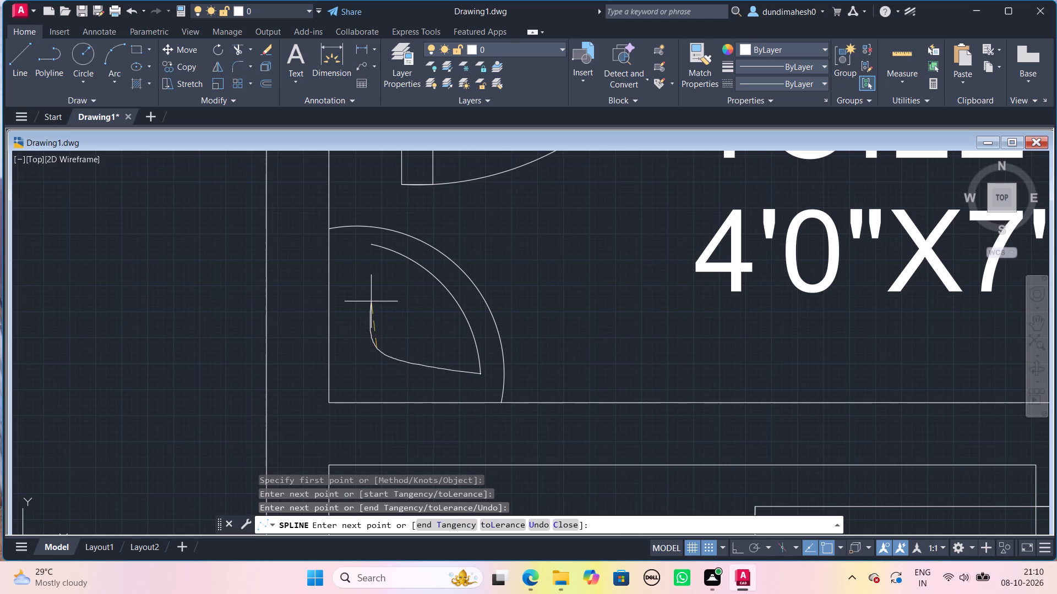
{"action": "left_click", "coordinate": [373, 288]}
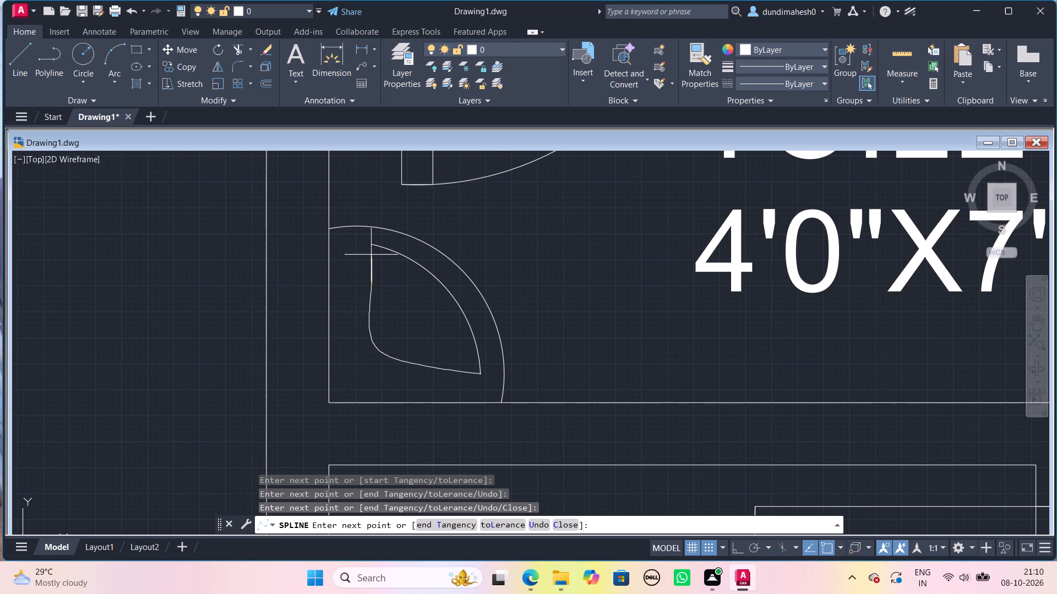
{"action": "left_click", "coordinate": [367, 246]}
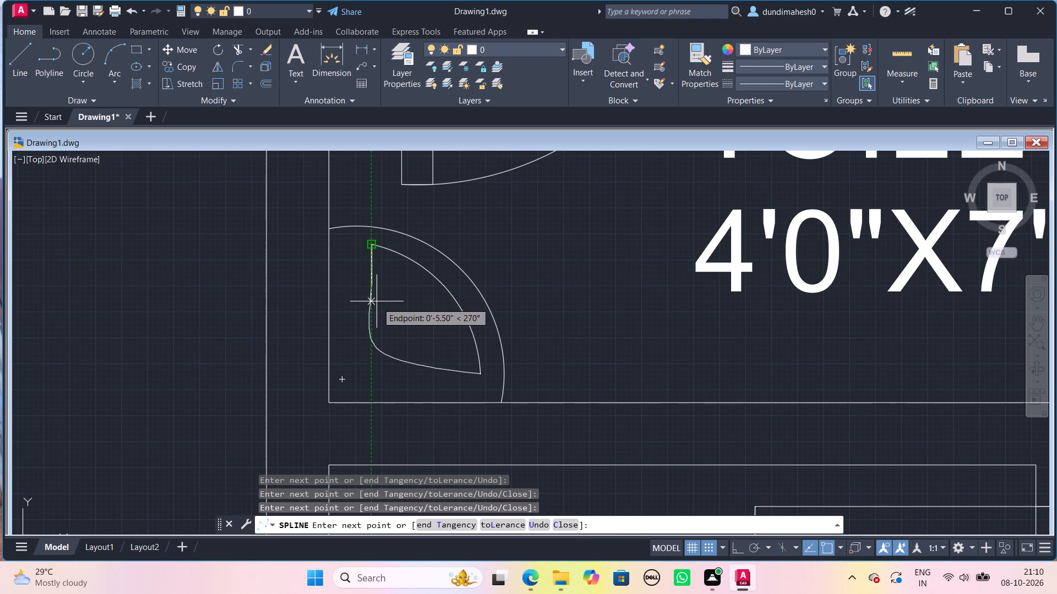
{"action": "key", "text": "ctrl+z"}
{"action": "key", "text": "ctrl+z"}
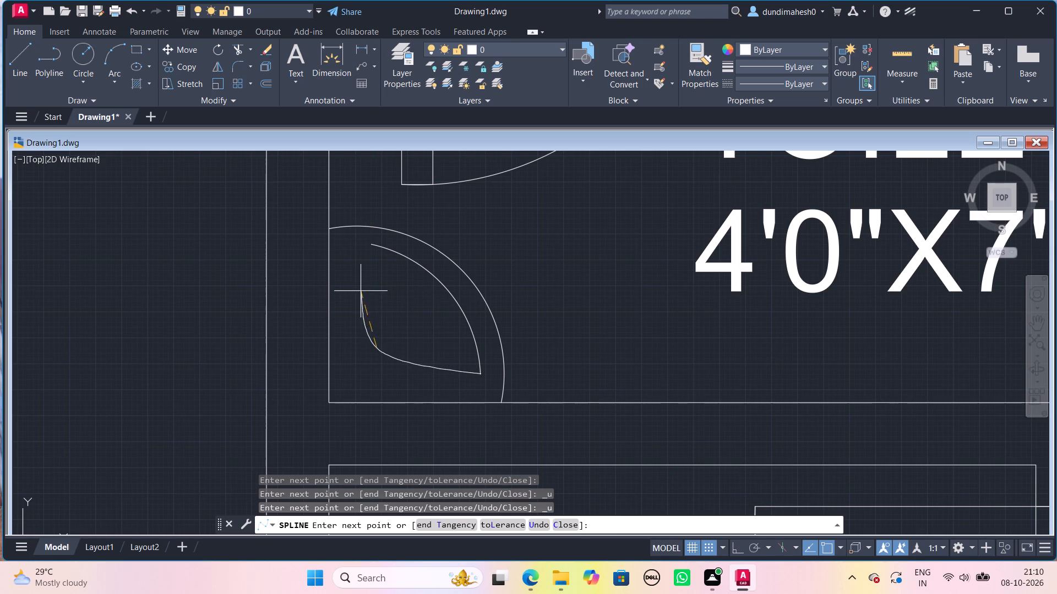
{"action": "left_click", "coordinate": [364, 250]}
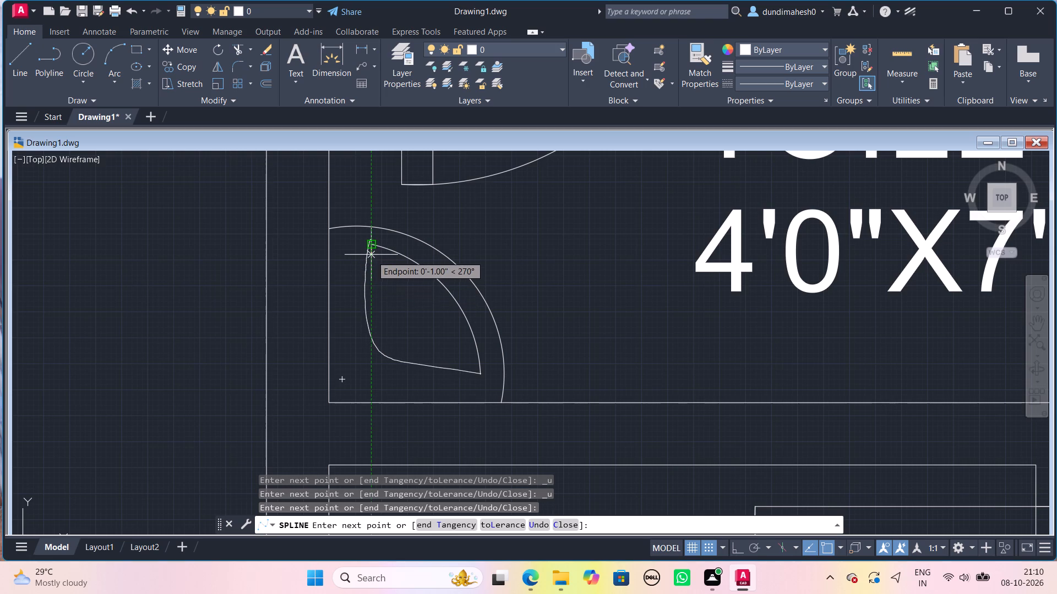
{"action": "left_click", "coordinate": [372, 256]}
{"action": "key", "text": "space"}
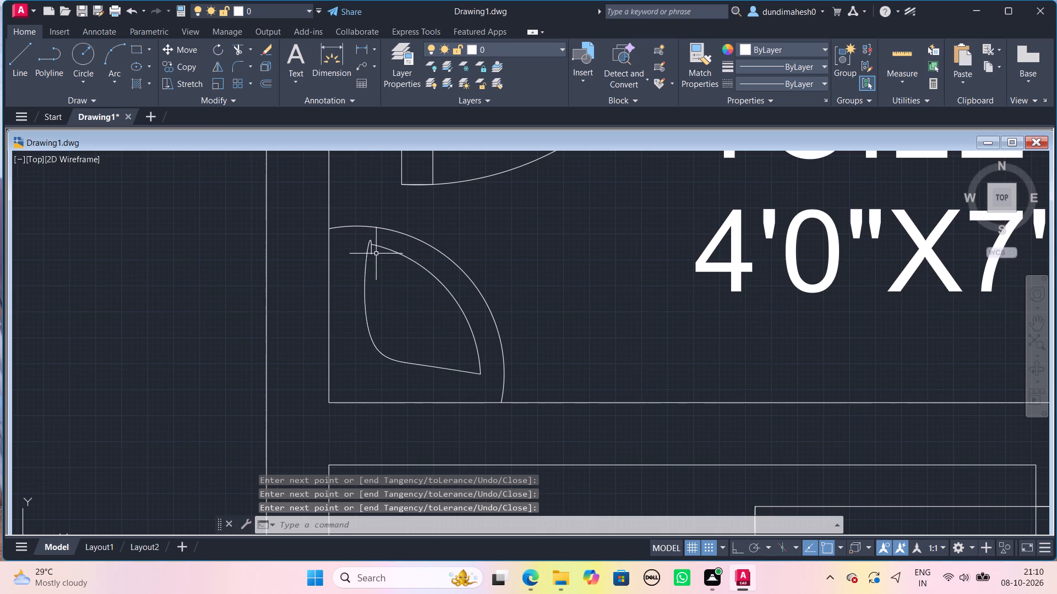
Trim off the short spline tail that extends below the inner arc's upper end.
{"action": "scroll", "coordinate": [375, 254], "scroll_direction": "up", "scroll_amount": 2}
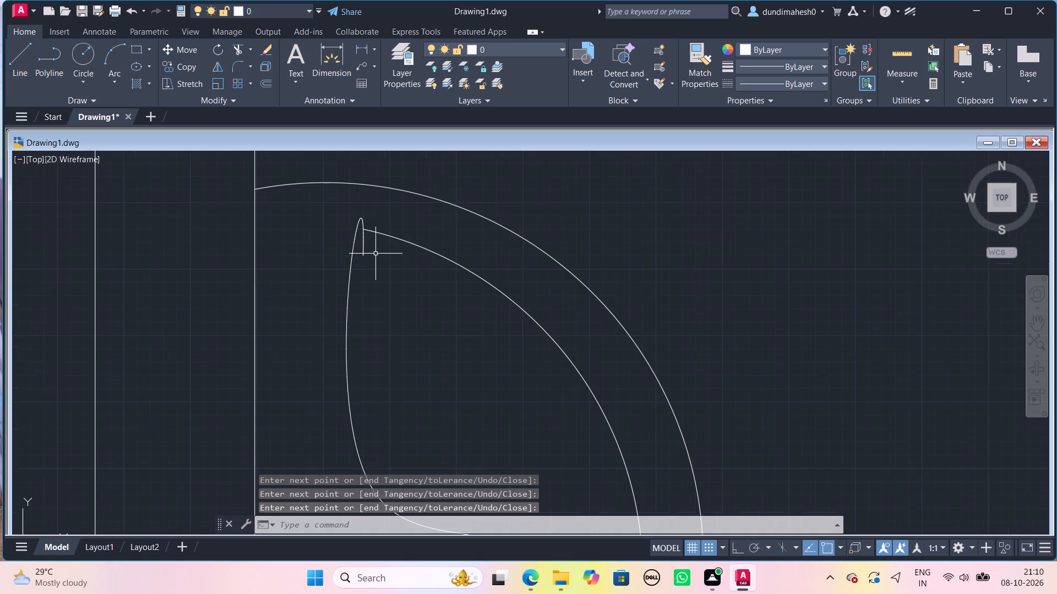
{"action": "type", "text": "TR"}
{"action": "type", "text": "IM"}
{"action": "key", "text": "Return"}
{"action": "key", "text": "Return"}
{"action": "left_click", "coordinate": [367, 249]}
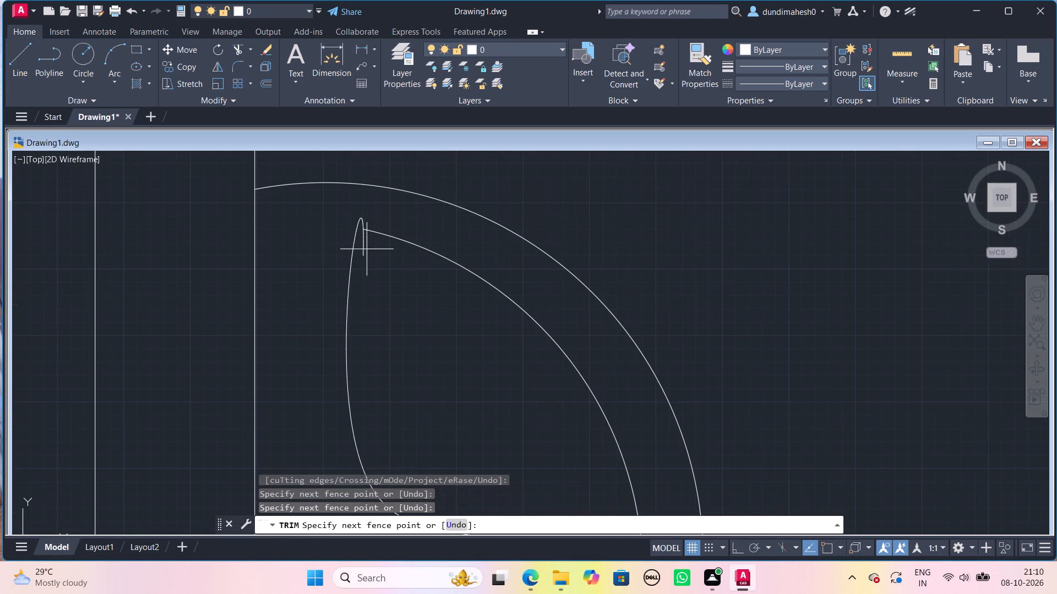
{"action": "left_click", "coordinate": [362, 246]}
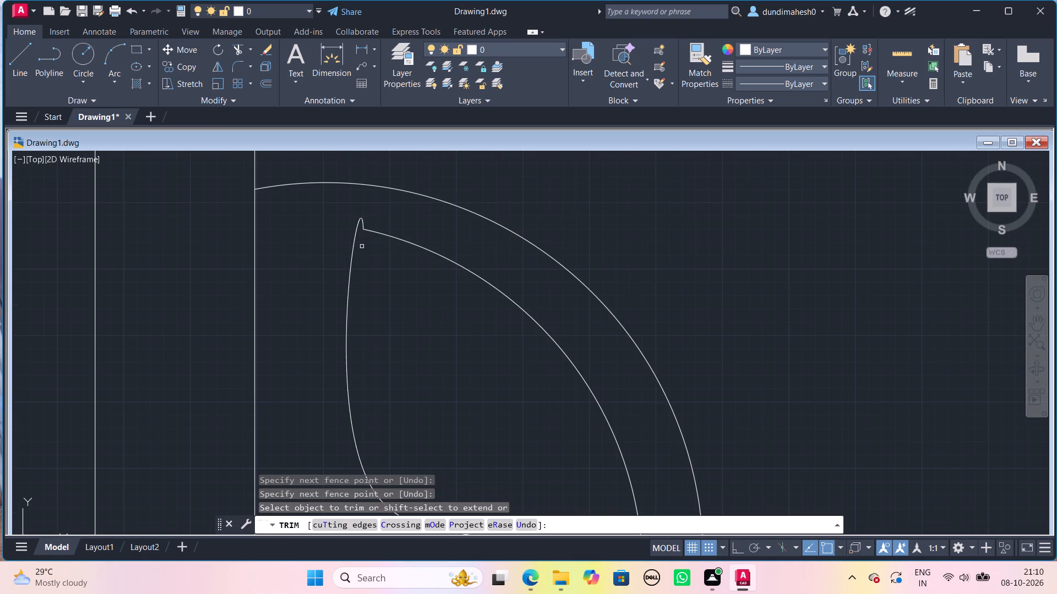
{"action": "key", "text": "space"}
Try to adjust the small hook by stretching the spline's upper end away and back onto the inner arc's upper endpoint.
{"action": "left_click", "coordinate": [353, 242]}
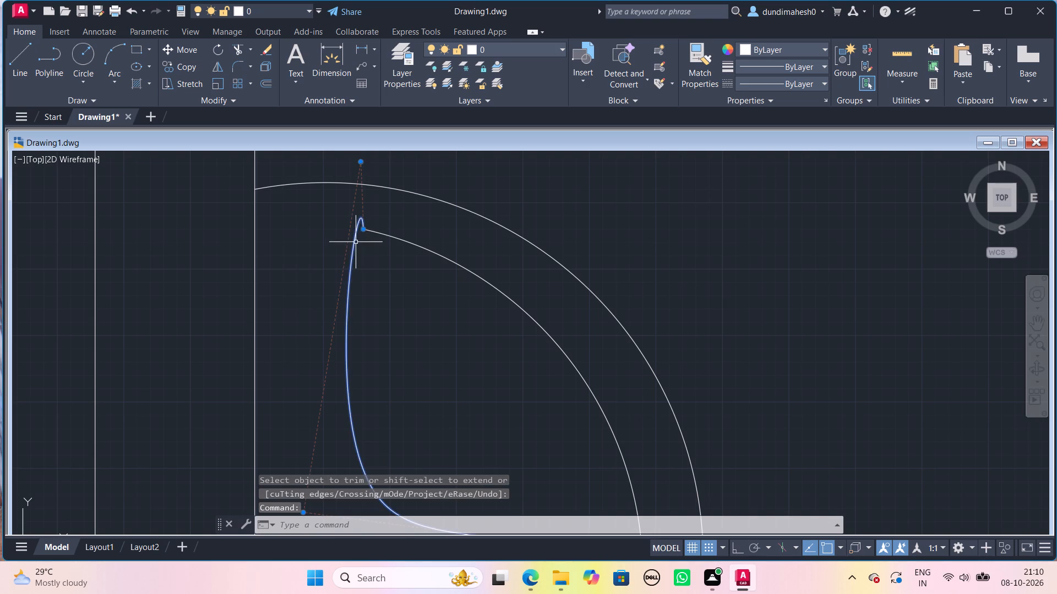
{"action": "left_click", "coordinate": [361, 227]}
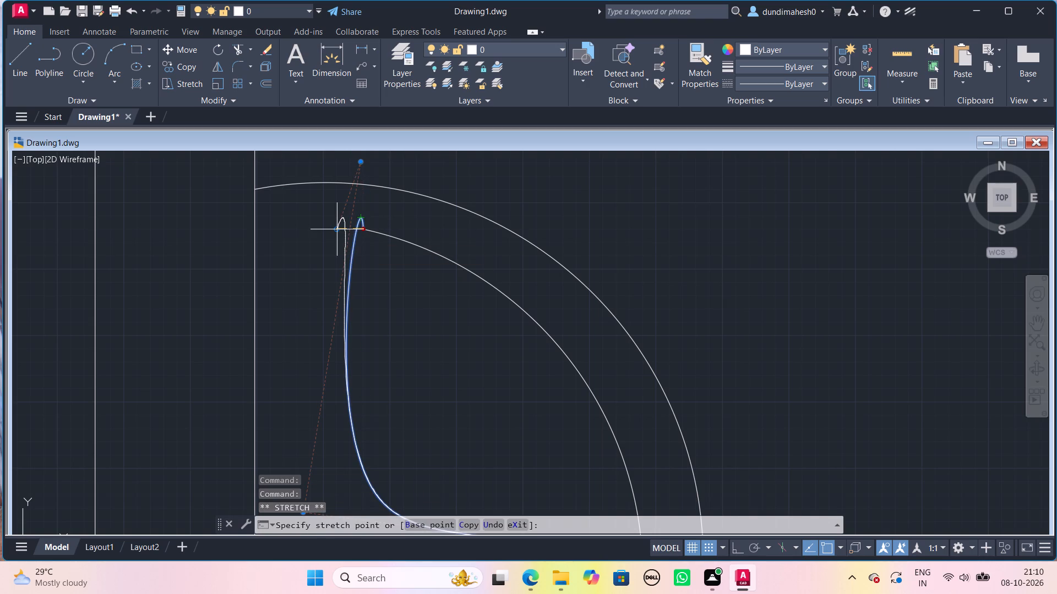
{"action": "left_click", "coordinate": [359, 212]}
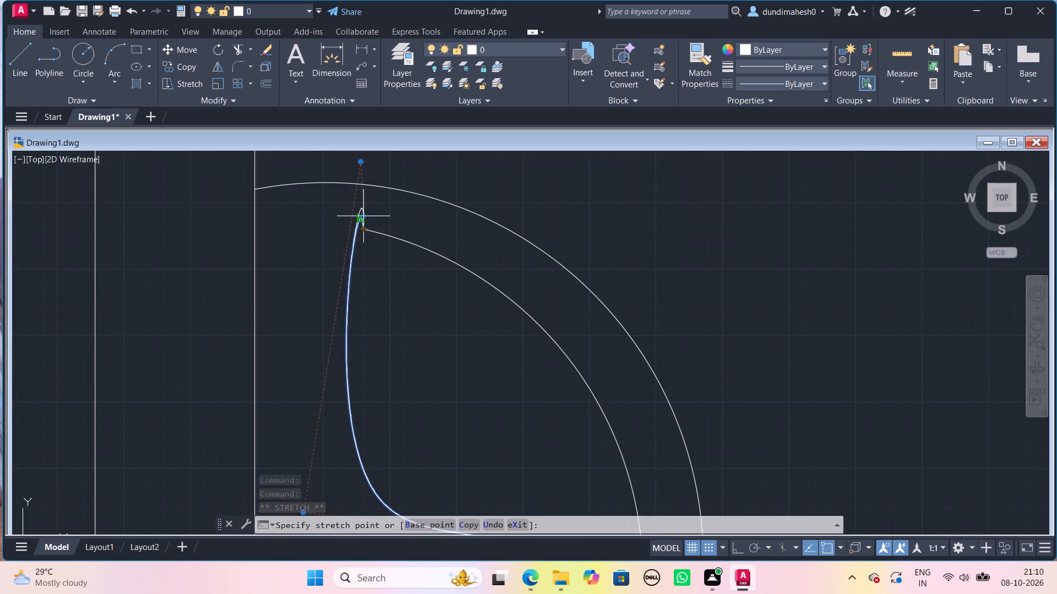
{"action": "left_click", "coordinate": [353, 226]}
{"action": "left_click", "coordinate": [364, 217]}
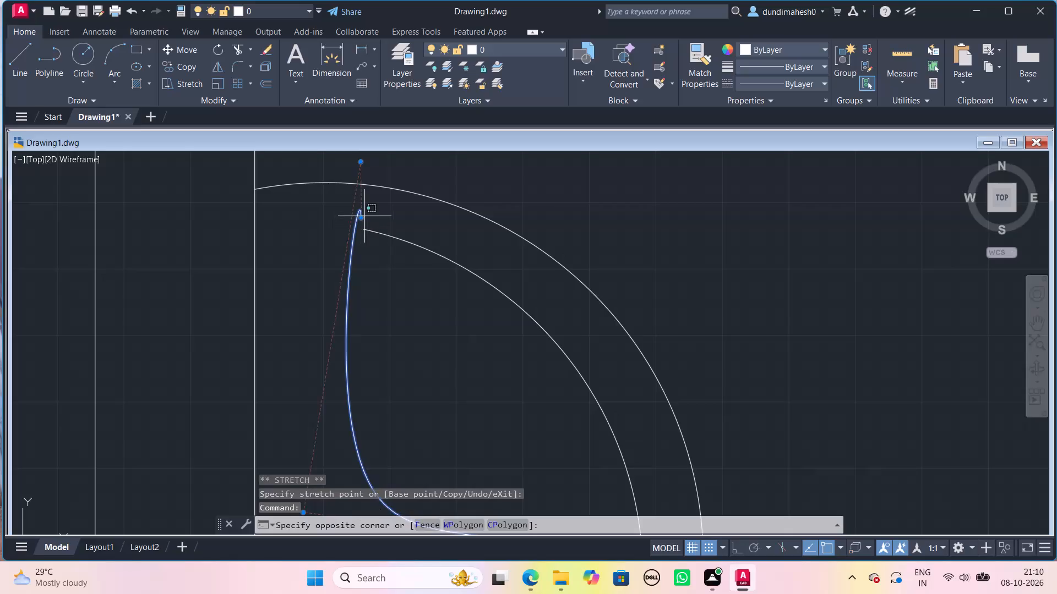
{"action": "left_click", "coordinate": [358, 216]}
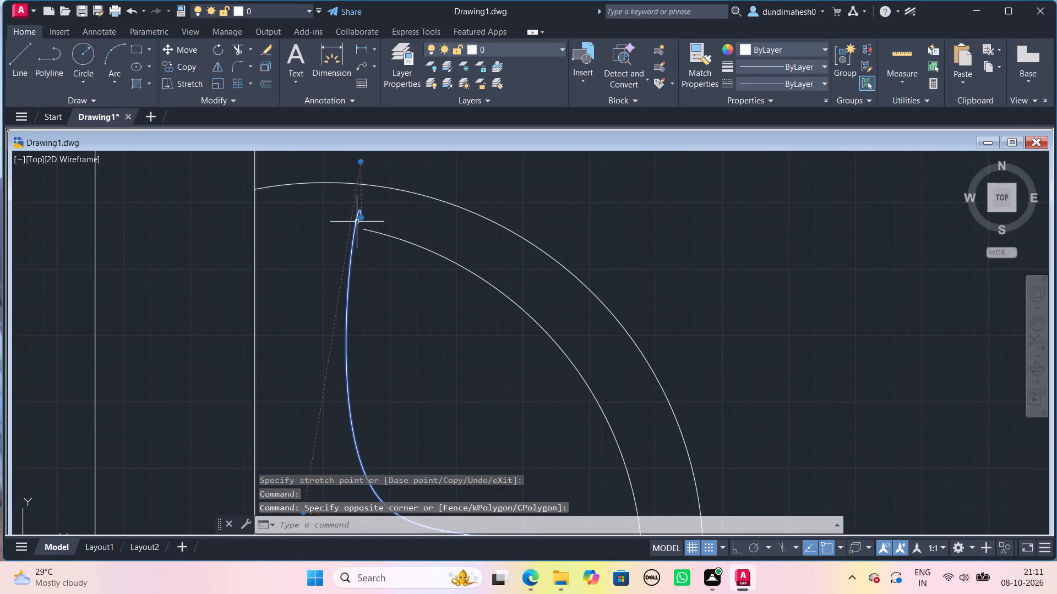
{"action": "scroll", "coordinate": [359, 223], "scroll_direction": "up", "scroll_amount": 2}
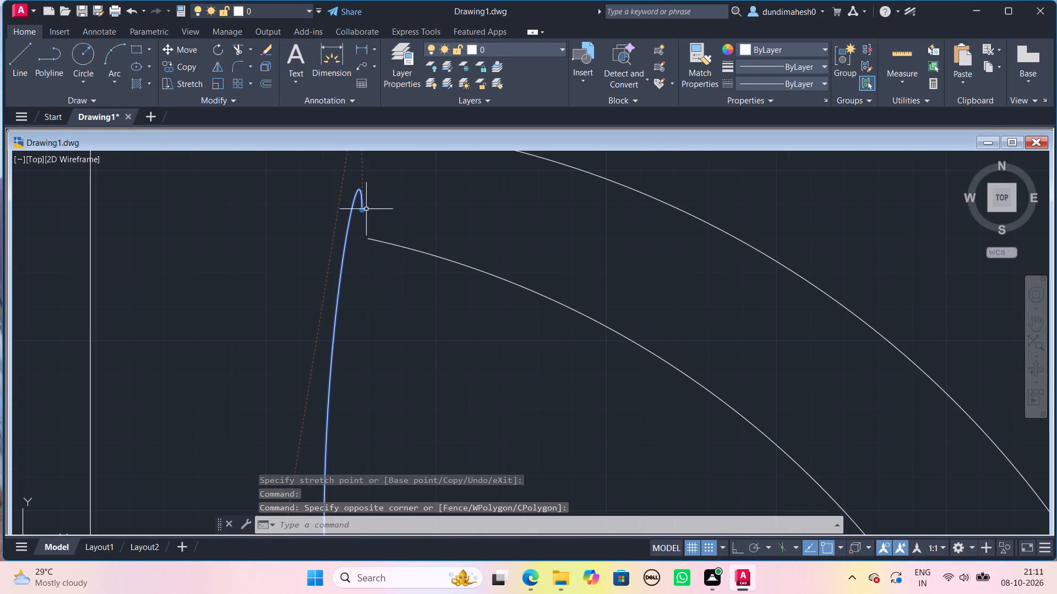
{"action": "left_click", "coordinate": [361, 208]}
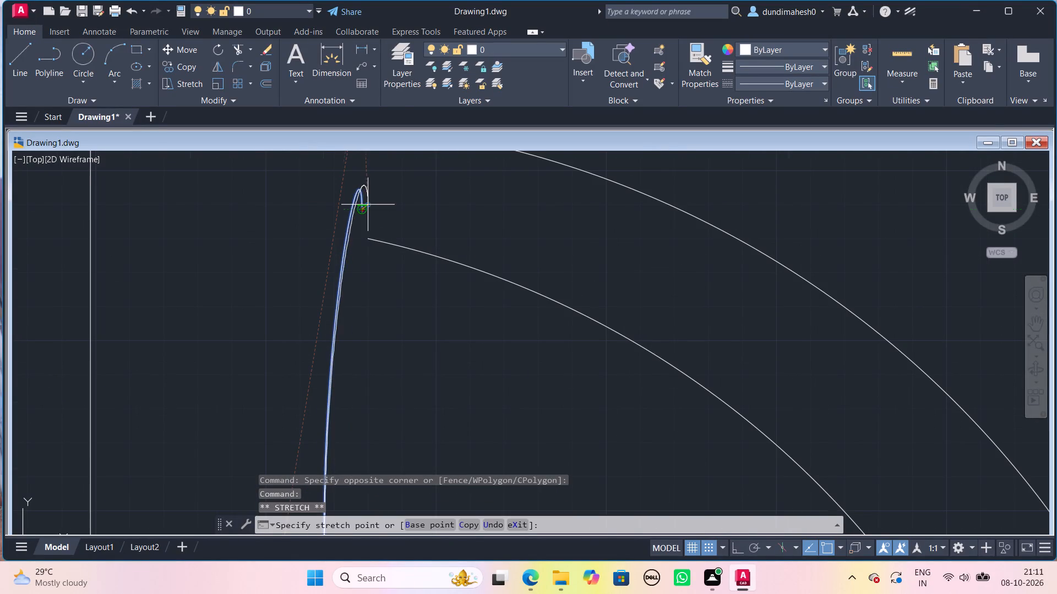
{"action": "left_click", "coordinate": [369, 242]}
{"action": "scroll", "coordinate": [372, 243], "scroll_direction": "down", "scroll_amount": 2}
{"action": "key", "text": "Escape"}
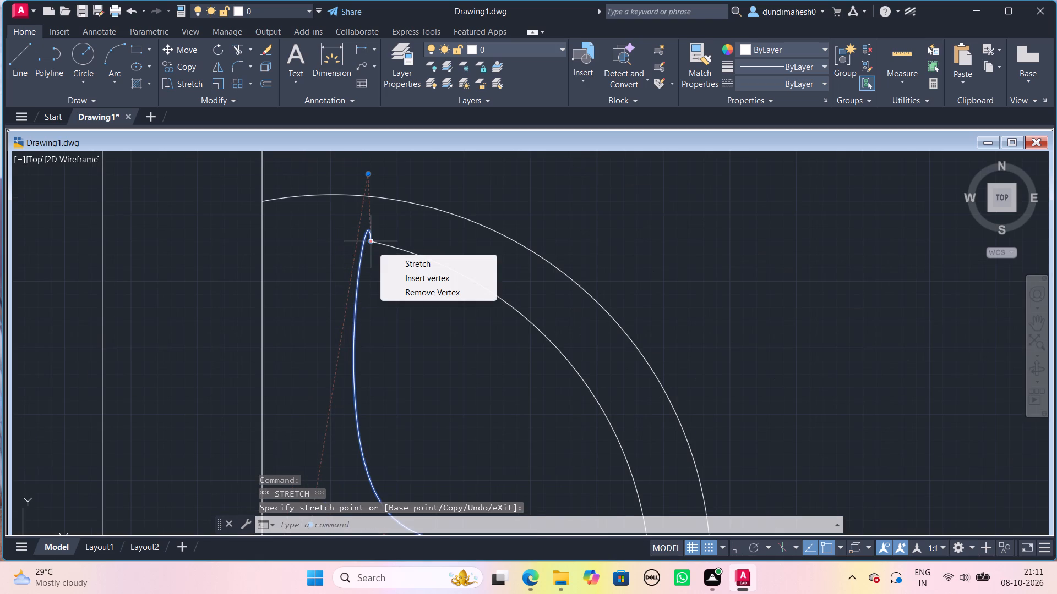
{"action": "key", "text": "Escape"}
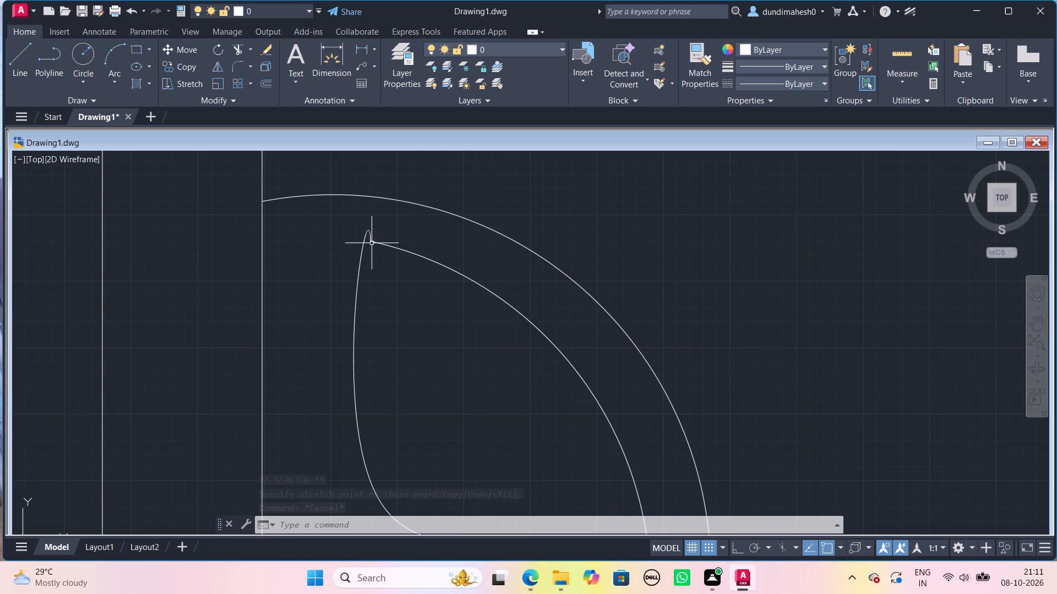
Draw two short, roughly parallel diagonal lines crossing the rounded corner of the basin's spline.
{"action": "scroll", "coordinate": [375, 245], "scroll_direction": "down", "scroll_amount": 2}
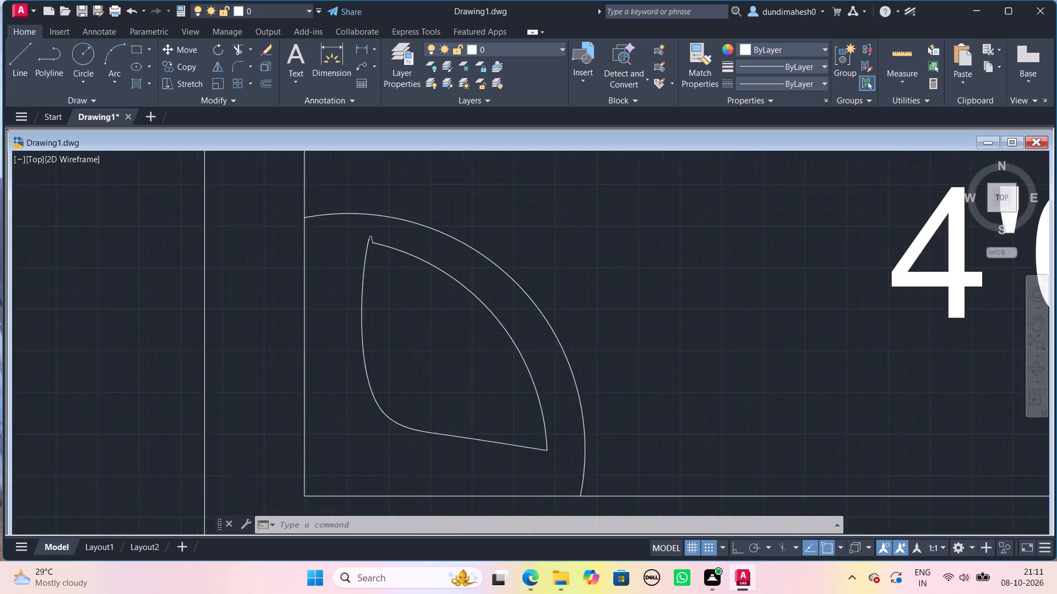
{"action": "scroll", "coordinate": [375, 326], "scroll_direction": "up", "scroll_amount": 2}
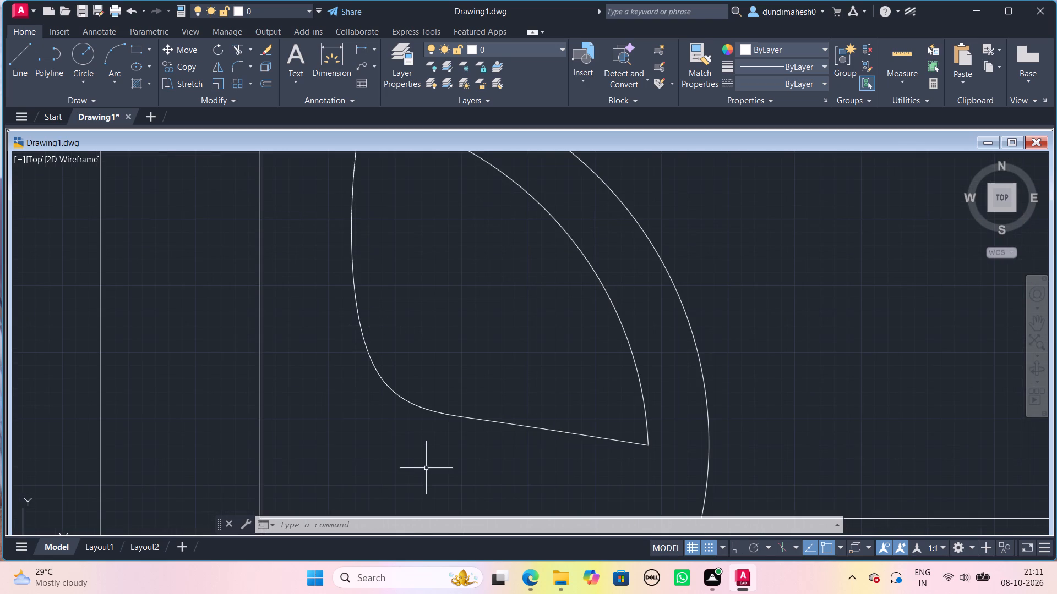
{"action": "key", "text": "l"}
{"action": "key", "text": "Return"}
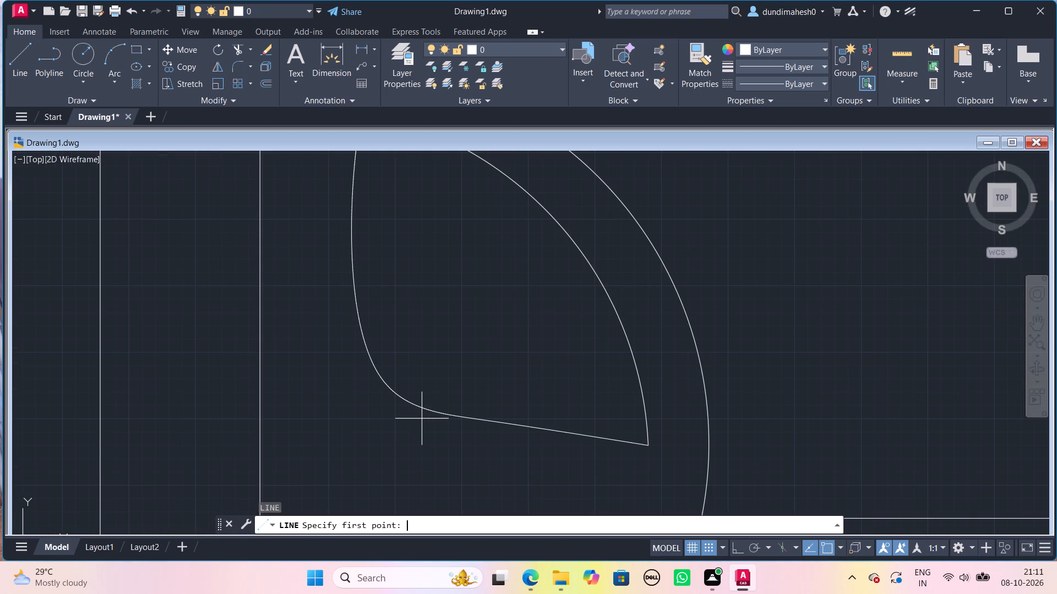
{"action": "scroll", "coordinate": [418, 419], "scroll_direction": "down", "scroll_amount": 1}
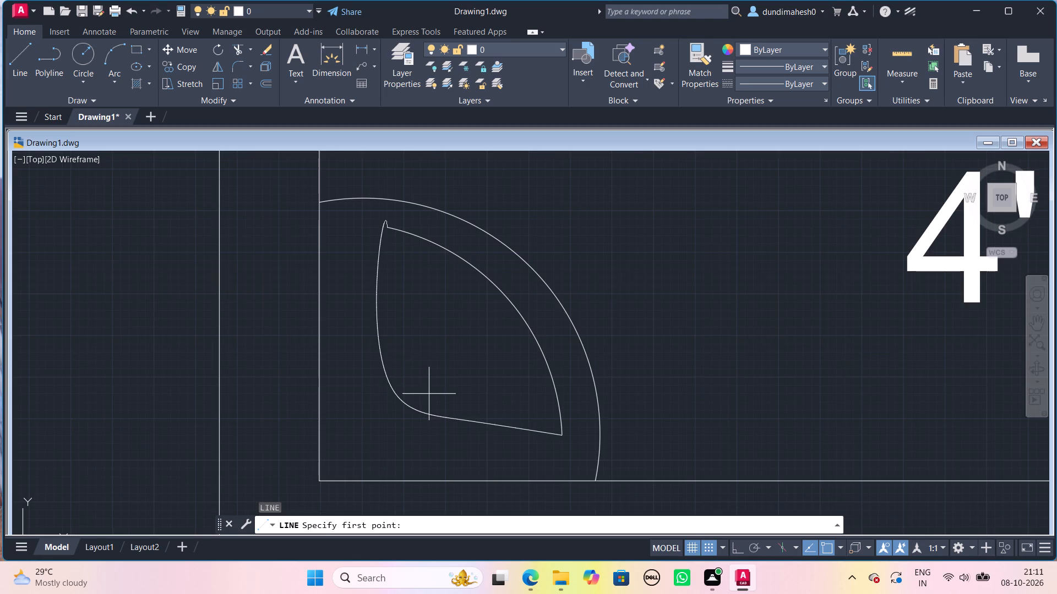
{"action": "left_click", "coordinate": [420, 384]}
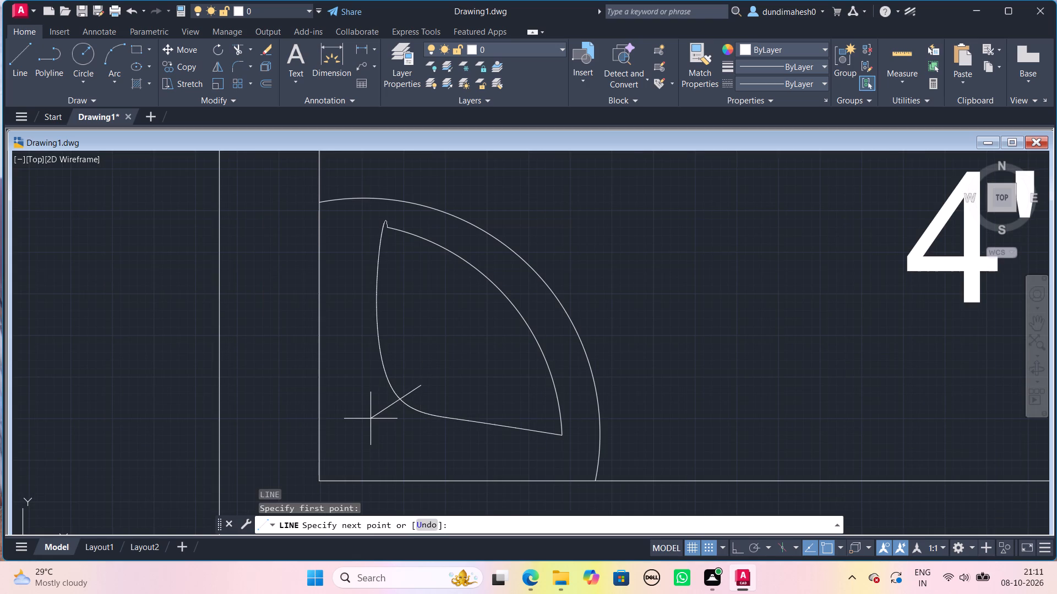
{"action": "left_click", "coordinate": [370, 422]}
{"action": "key", "text": "space"}
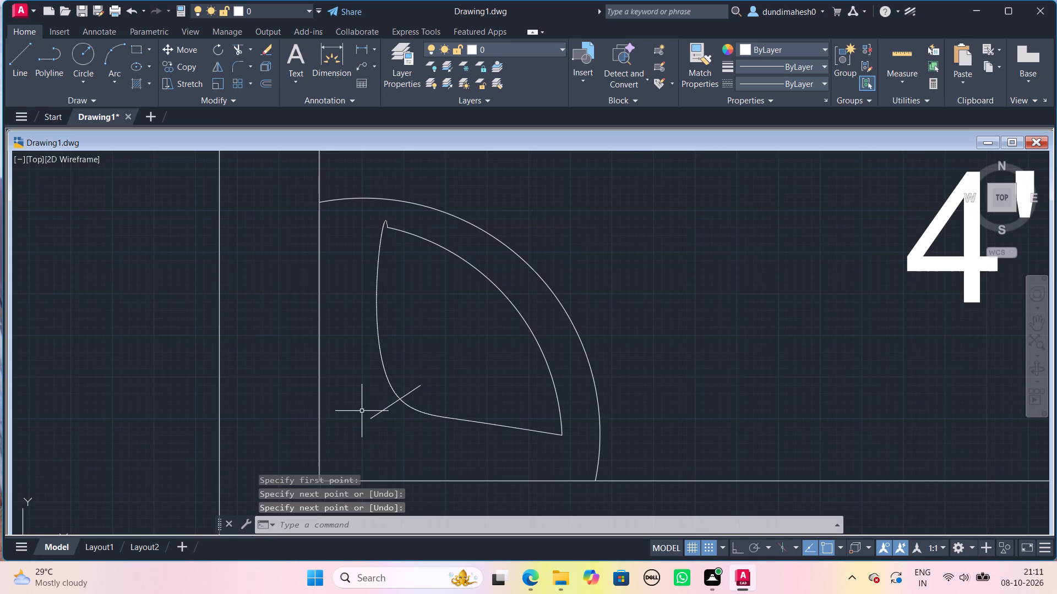
{"action": "key", "text": "space"}
{"action": "left_click", "coordinate": [363, 406]}
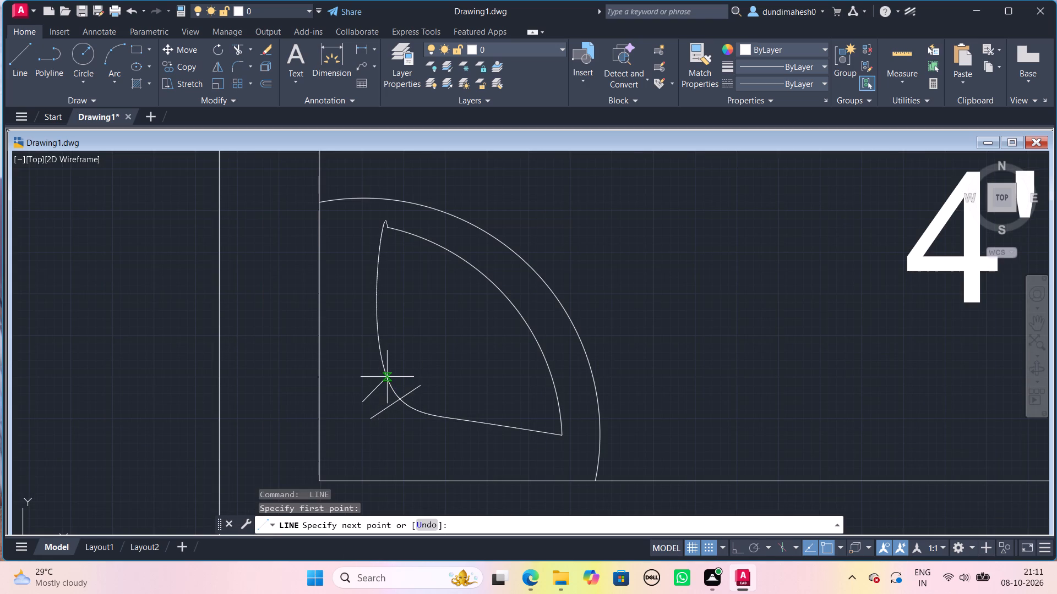
{"action": "left_click", "coordinate": [405, 377]}
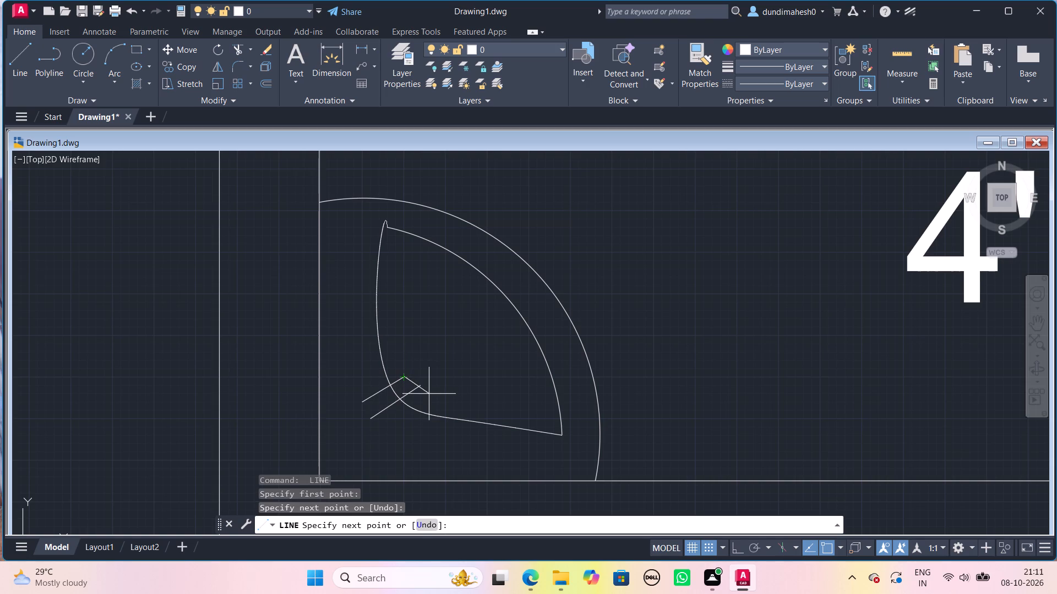
{"action": "key", "text": "space"}
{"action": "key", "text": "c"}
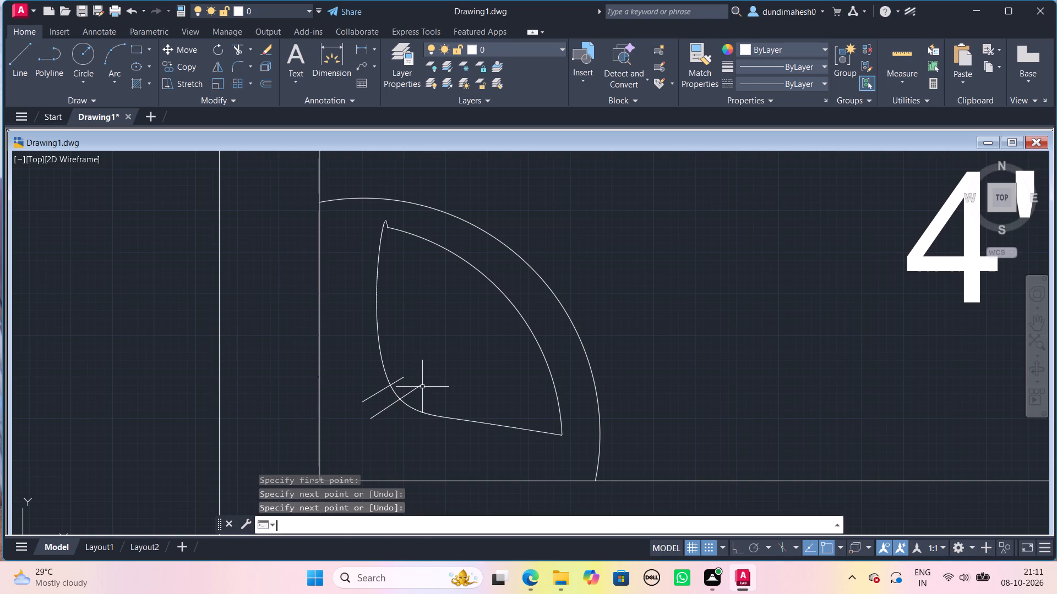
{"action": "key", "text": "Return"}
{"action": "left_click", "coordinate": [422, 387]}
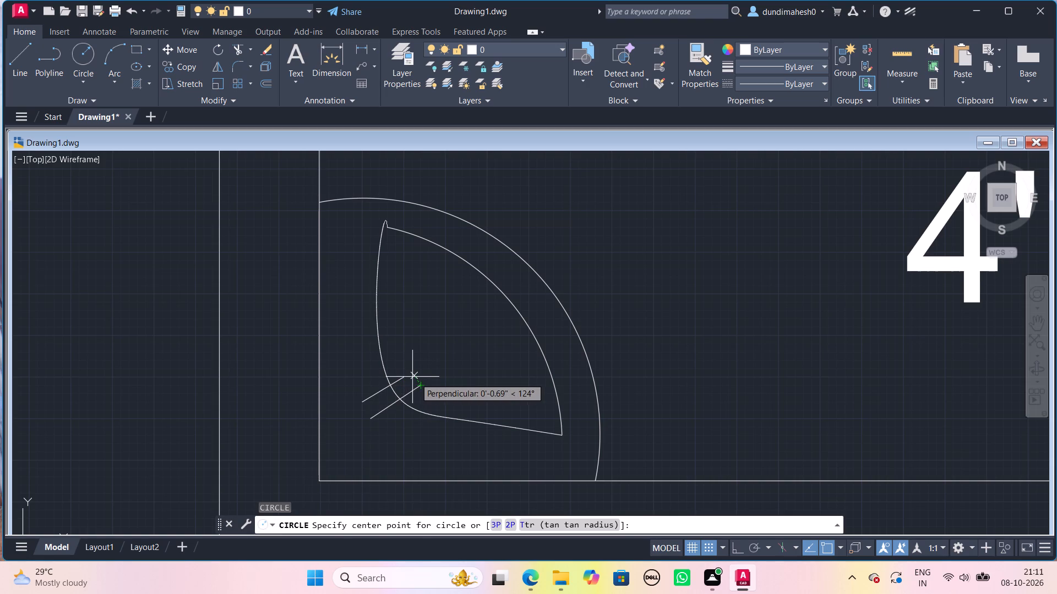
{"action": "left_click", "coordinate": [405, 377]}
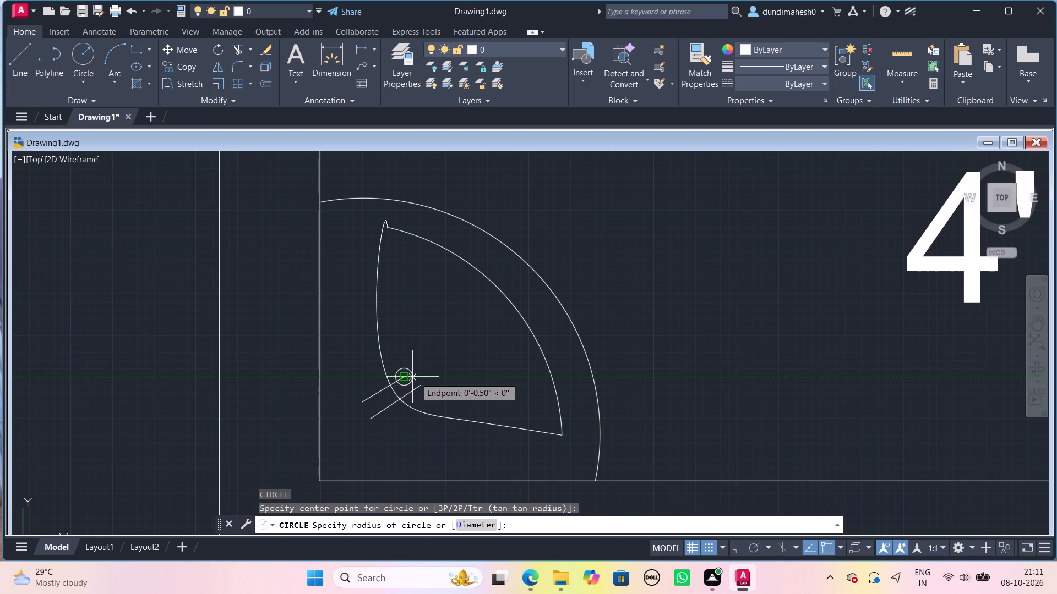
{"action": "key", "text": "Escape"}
Draw a two-point circle at each end of the diagonal line pair, spanning the lines' endpoints, to form the basin's tap.
{"action": "scroll", "coordinate": [413, 377], "scroll_direction": "up", "scroll_amount": 2}
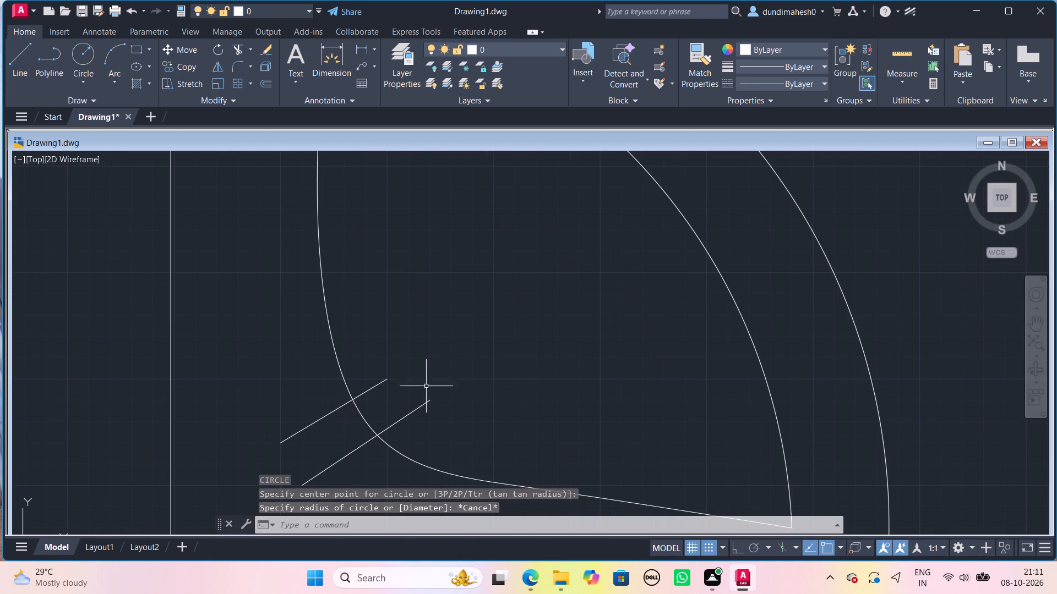
{"action": "key", "text": "c"}
{"action": "key", "text": "Return"}
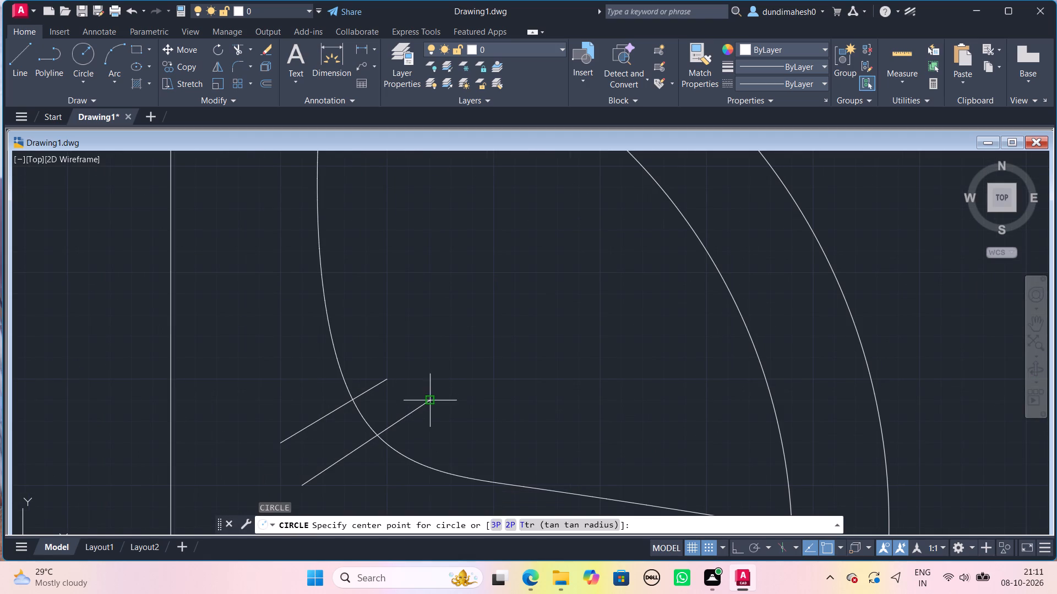
{"action": "left_click", "coordinate": [509, 529]}
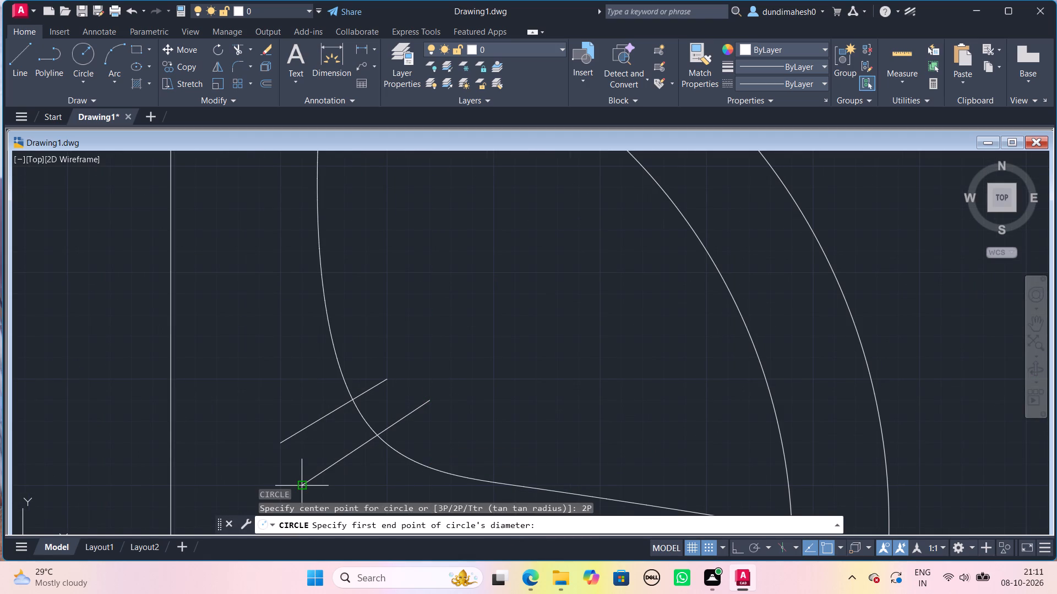
{"action": "left_click", "coordinate": [292, 477]}
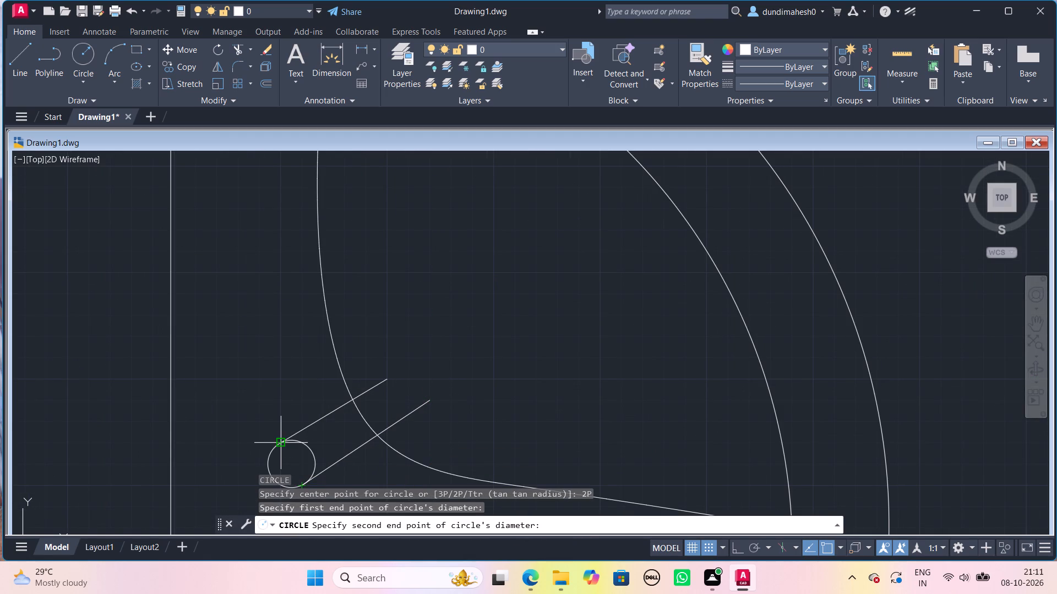
{"action": "left_click", "coordinate": [285, 452]}
{"action": "key", "text": "space"}
{"action": "key", "text": "space"}
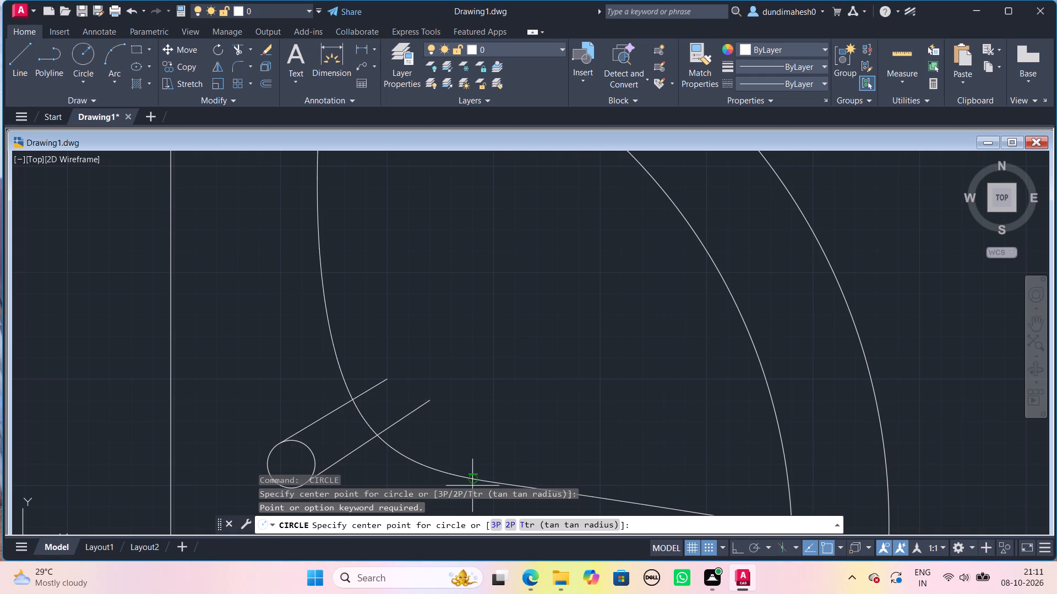
{"action": "left_click", "coordinate": [508, 525]}
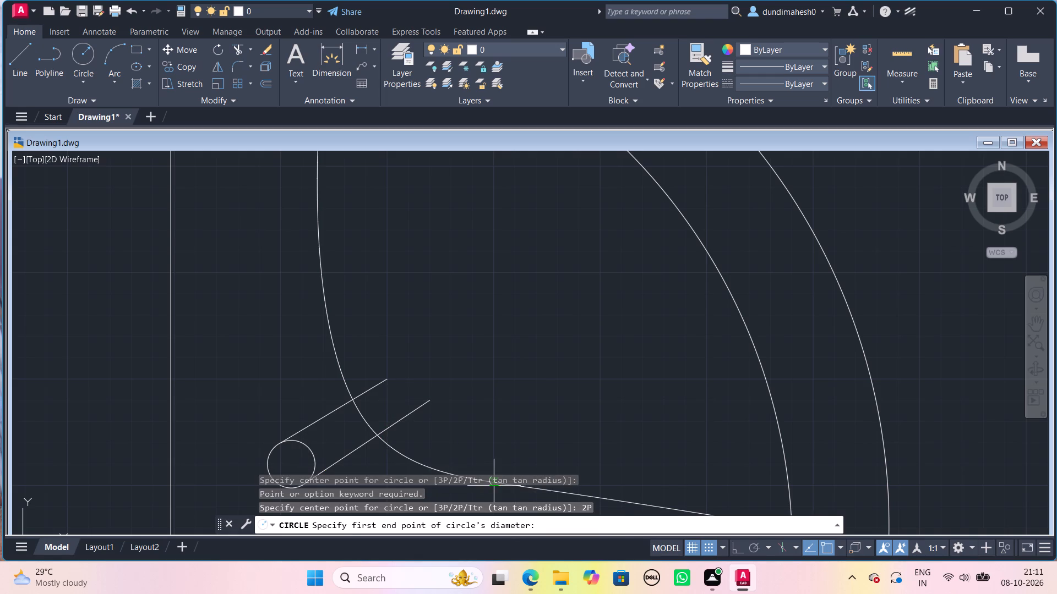
{"action": "left_click", "coordinate": [433, 406]}
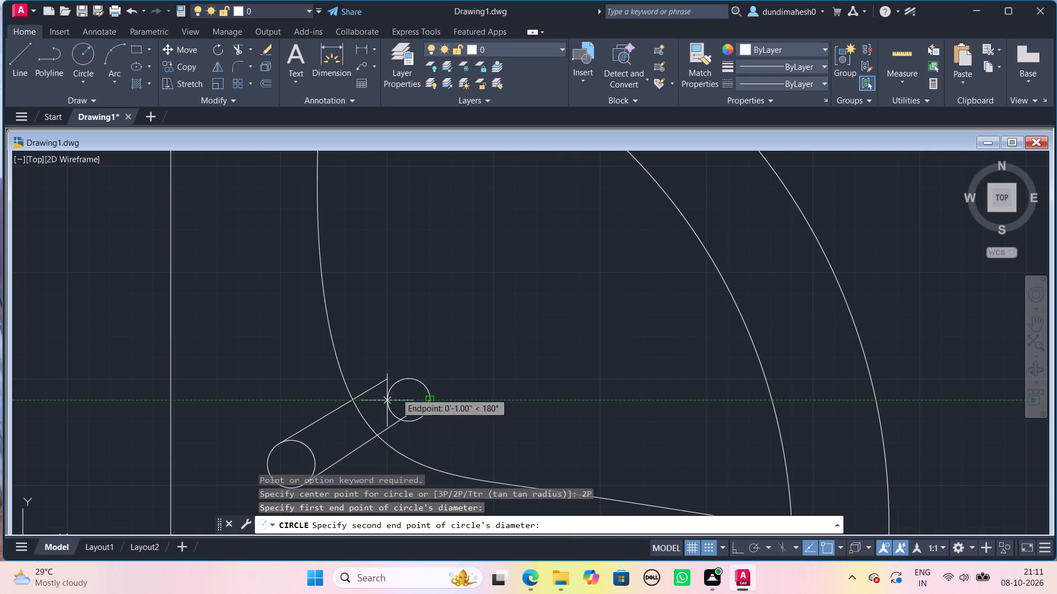
{"action": "left_click", "coordinate": [392, 385]}
{"action": "key", "text": "Escape"}
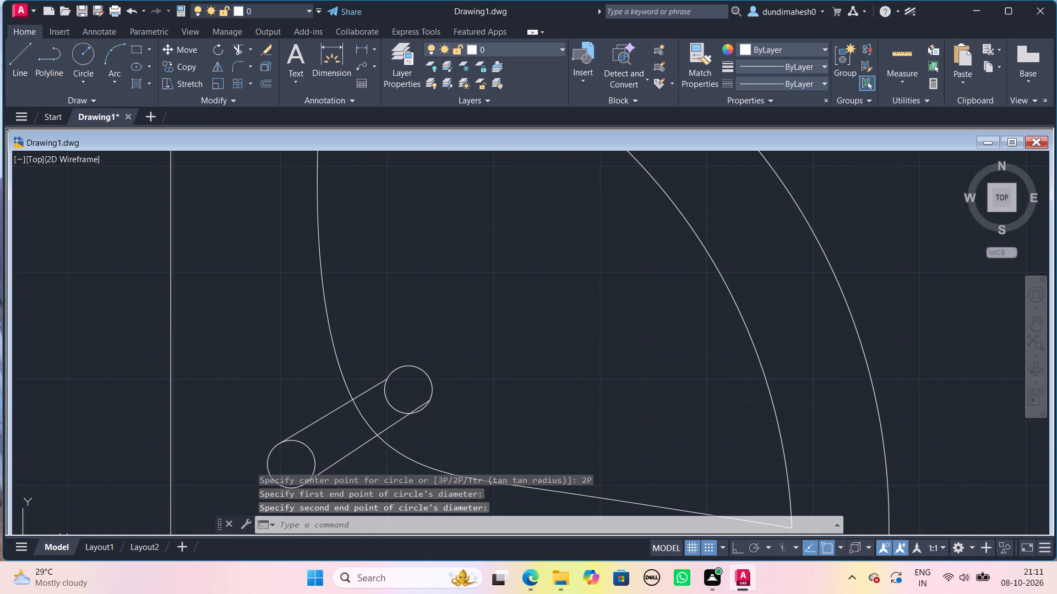
Rotate the spare toilet fixture on the outer boundary wall about 90° counterclockwise around its tank's back midpoint, so the bowl faces the house.
{"action": "scroll", "coordinate": [409, 388], "scroll_direction": "down", "scroll_amount": 3}
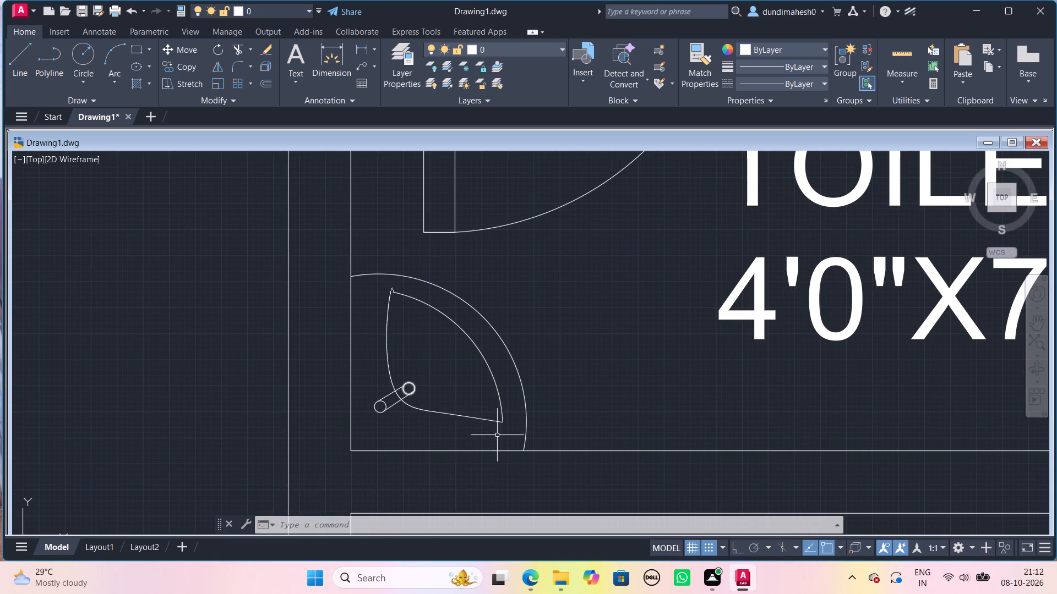
{"action": "scroll", "coordinate": [503, 433], "scroll_direction": "down", "scroll_amount": 3}
{"action": "middle_click_drag", "start_coordinate": [539, 494], "coordinate": [469, 326]}
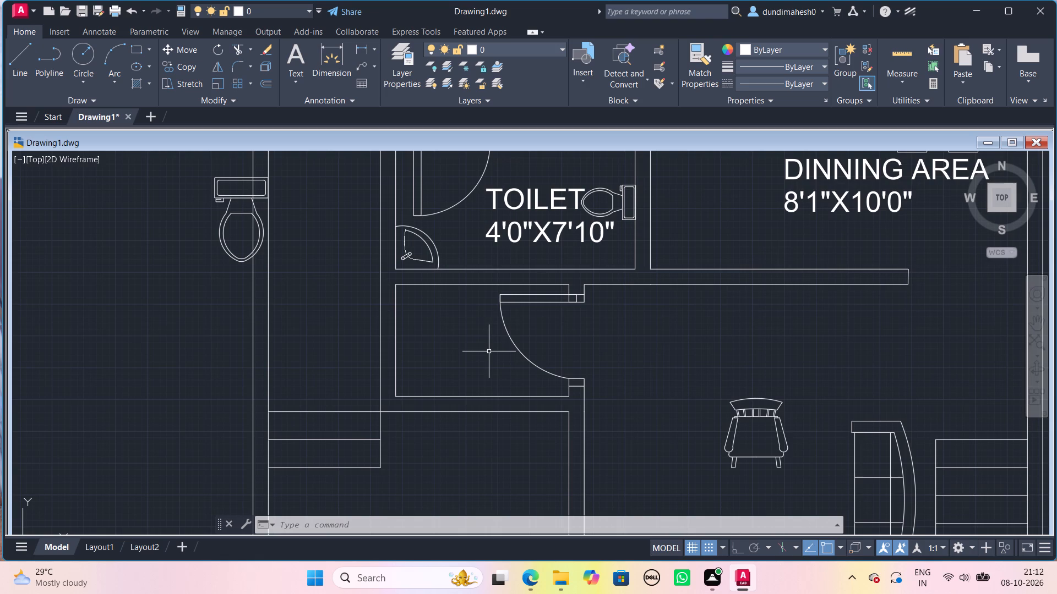
{"action": "left_click", "coordinate": [246, 197]}
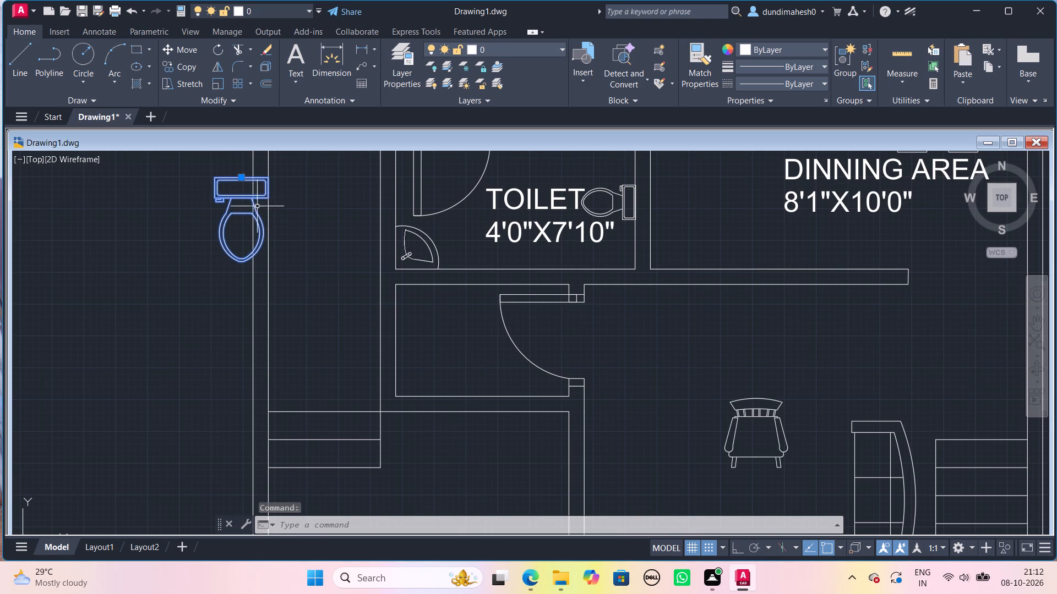
{"action": "key", "text": "r"}
{"action": "key", "text": "o"}
{"action": "key", "text": "Return"}
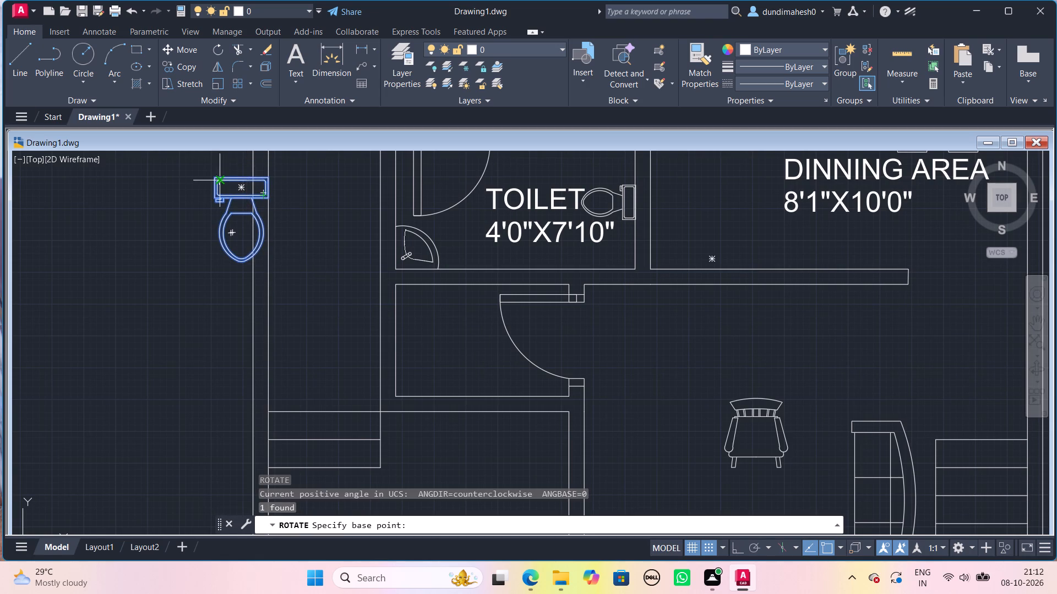
{"action": "left_click", "coordinate": [246, 179]}
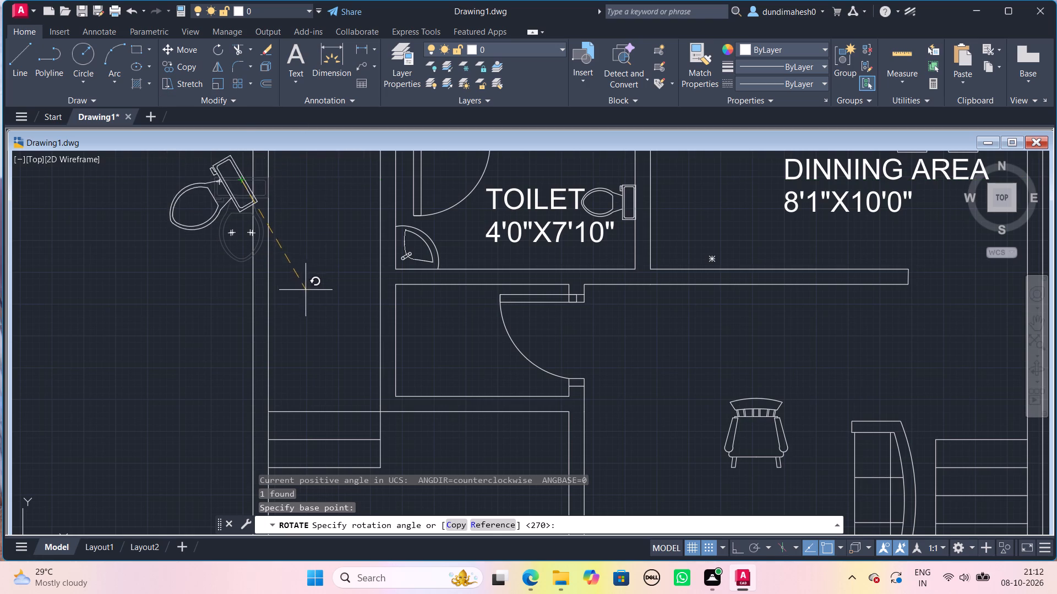
{"action": "scroll", "coordinate": [190, 171], "scroll_direction": "down", "scroll_amount": 1}
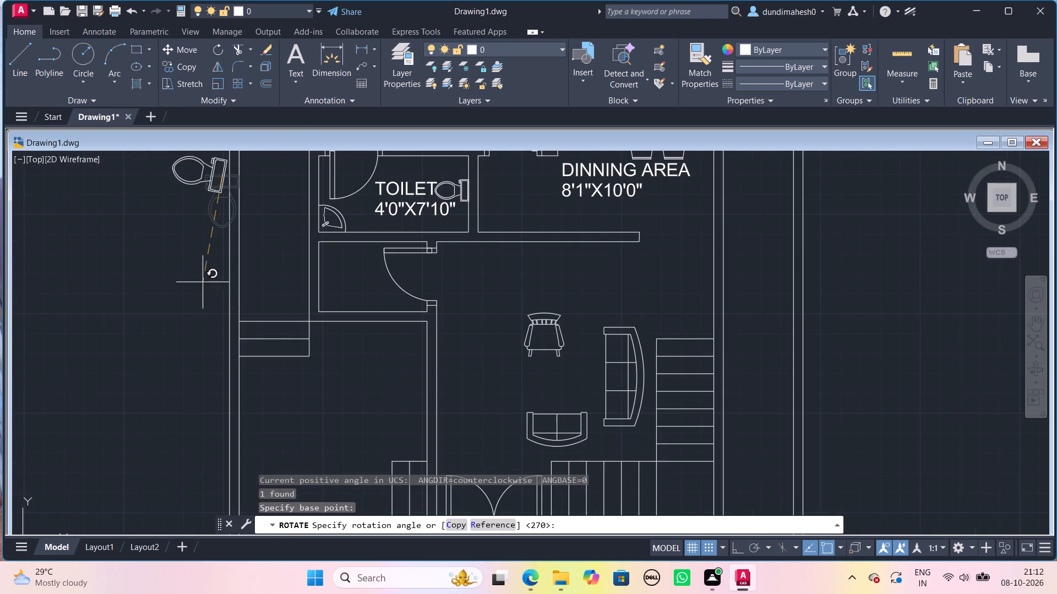
{"action": "middle_click_drag", "start_coordinate": [189, 270], "coordinate": [266, 410]}
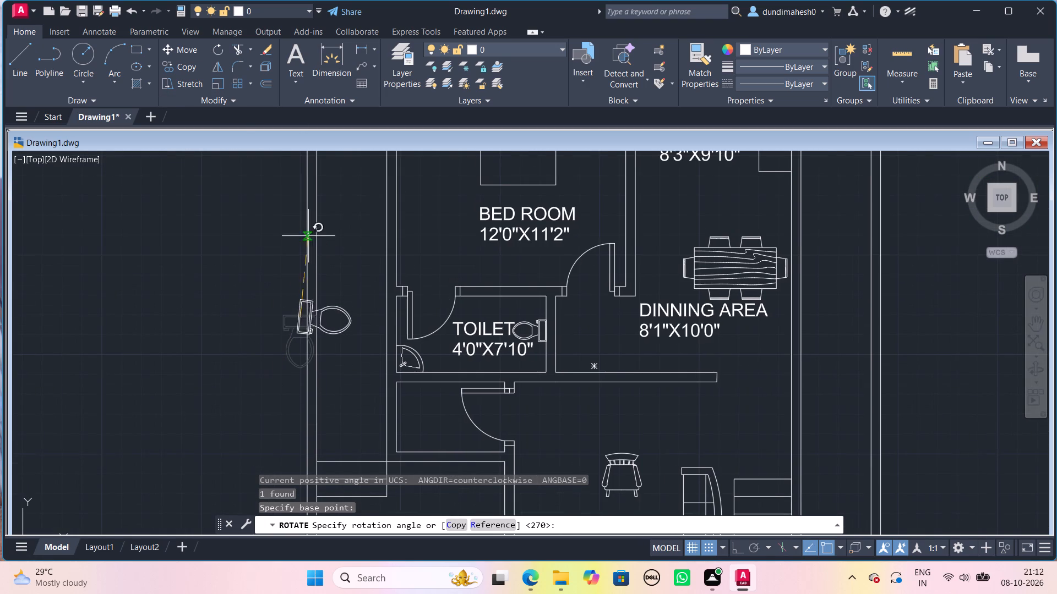
{"action": "left_click", "coordinate": [300, 226]}
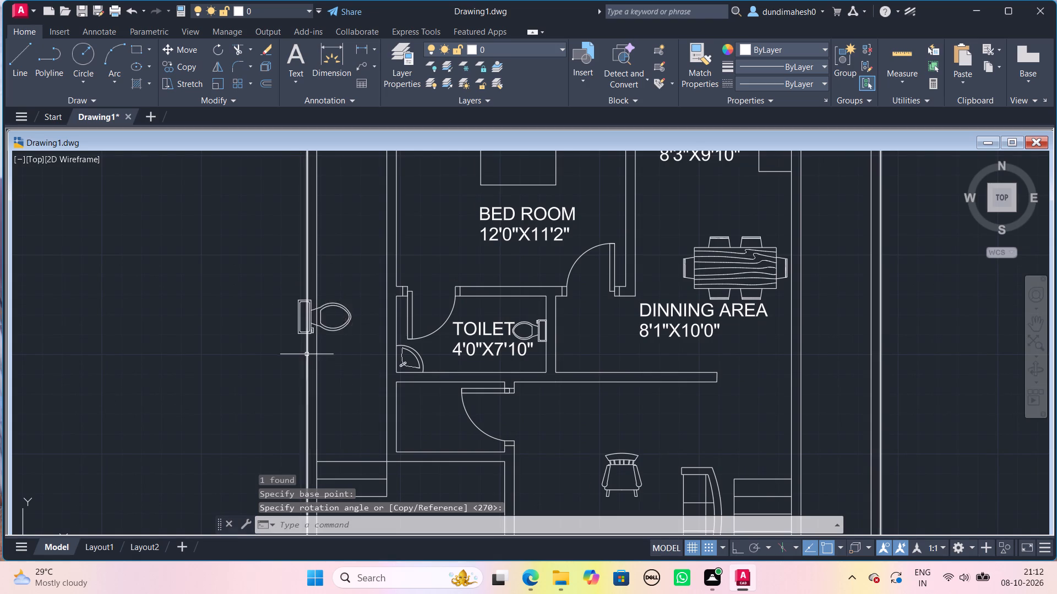
Move the rotated toilet fixture by its tank's back midpoint into the small room below TOILET, against the wall opposite the door.
{"action": "left_click", "coordinate": [327, 309]}
{"action": "key", "text": "m"}
{"action": "key", "text": "Return"}
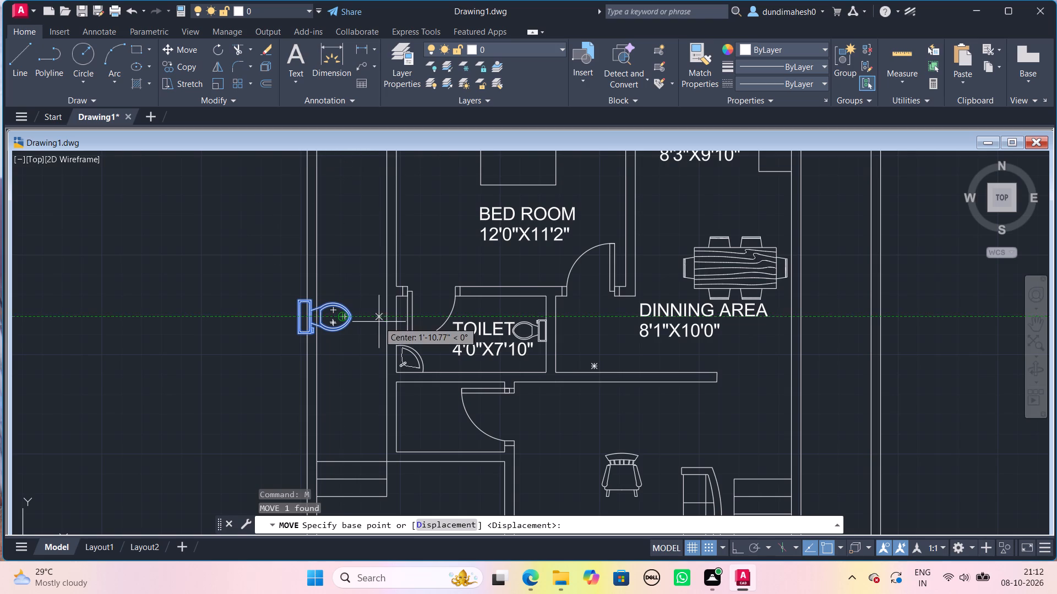
{"action": "scroll", "coordinate": [379, 322], "scroll_direction": "down", "scroll_amount": 2}
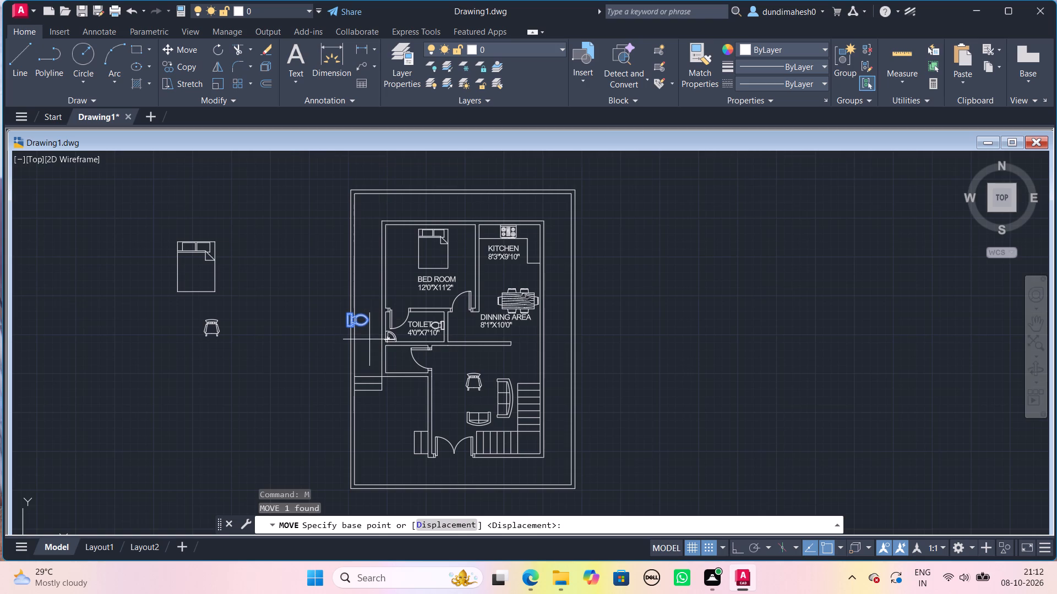
{"action": "scroll", "coordinate": [369, 339], "scroll_direction": "up", "scroll_amount": 3}
{"action": "left_click", "coordinate": [276, 255]}
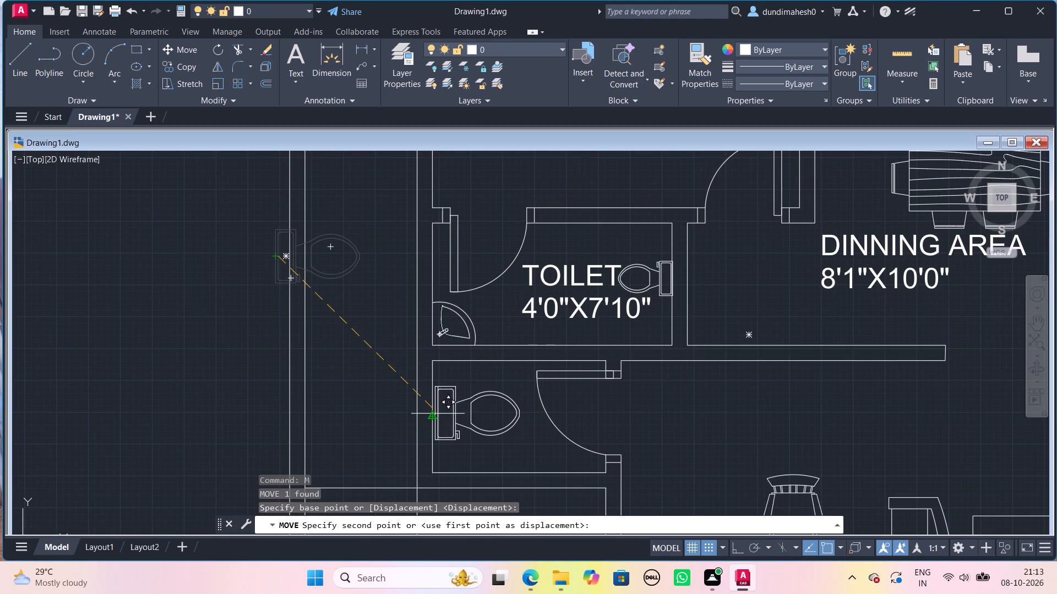
{"action": "left_click", "coordinate": [438, 413]}
Move the toilet fixture in the small room below TOILET so its tank's back sits flush on the wall opposite the door.
{"action": "scroll", "coordinate": [434, 413], "scroll_direction": "up", "scroll_amount": 2}
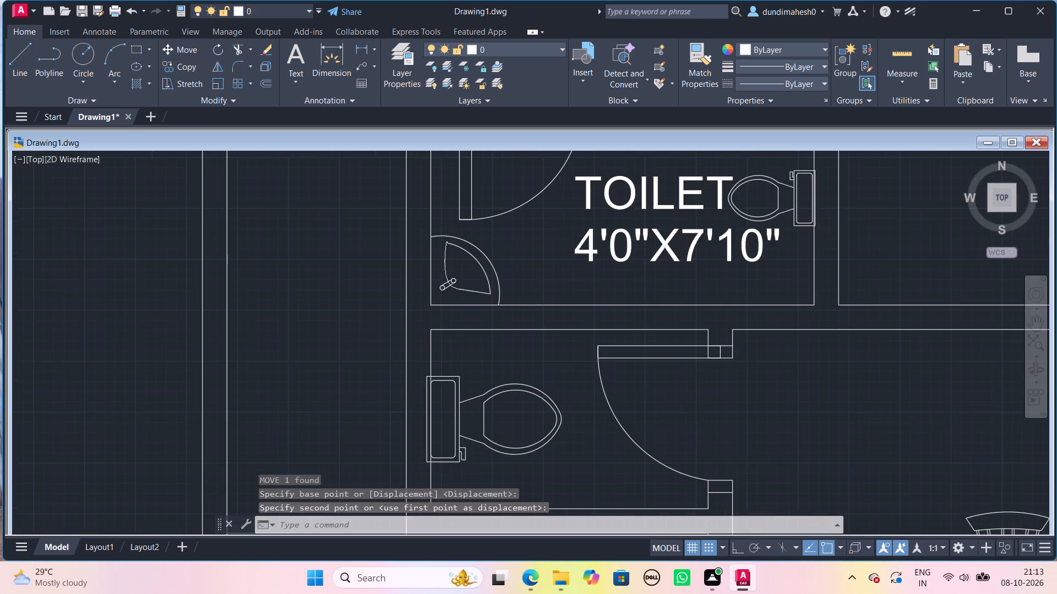
{"action": "key", "text": "space"}
{"action": "left_click", "coordinate": [471, 413]}
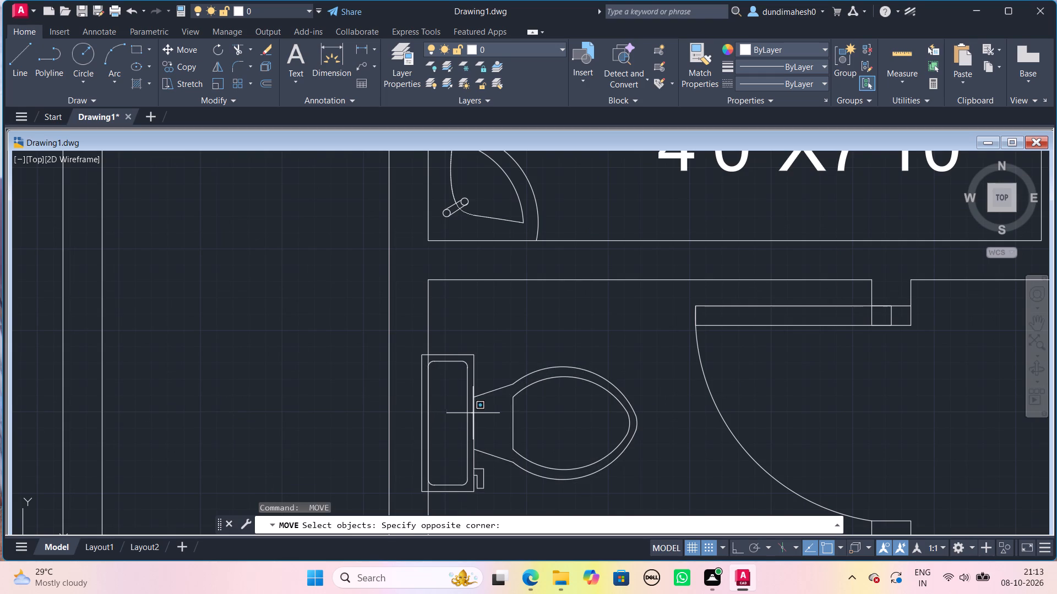
{"action": "left_click_drag", "start_coordinate": [499, 380], "coordinate": [504, 380]}
{"action": "left_click", "coordinate": [538, 421]}
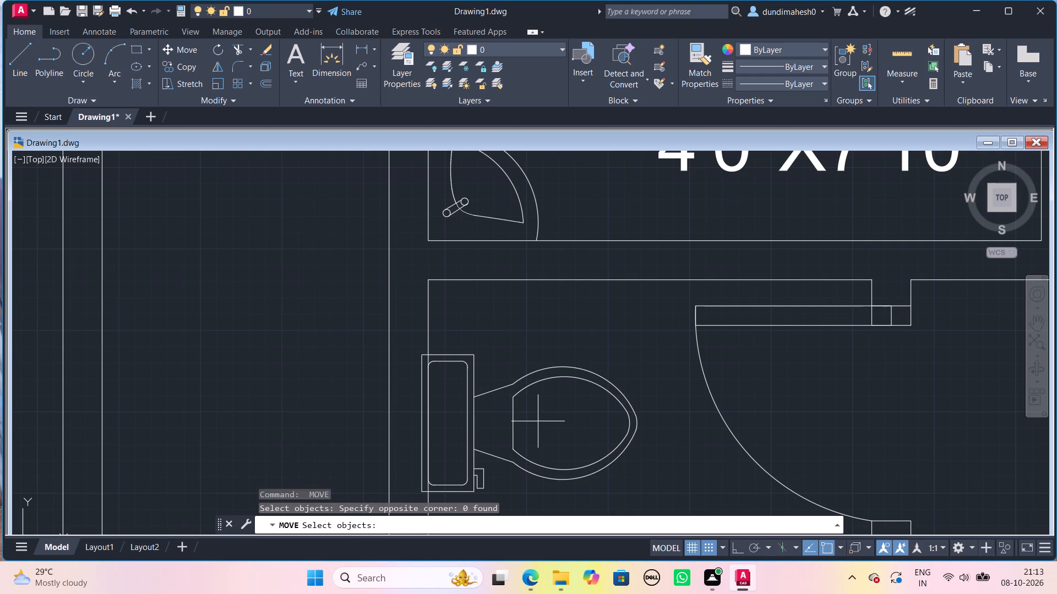
{"action": "left_click", "coordinate": [476, 380]}
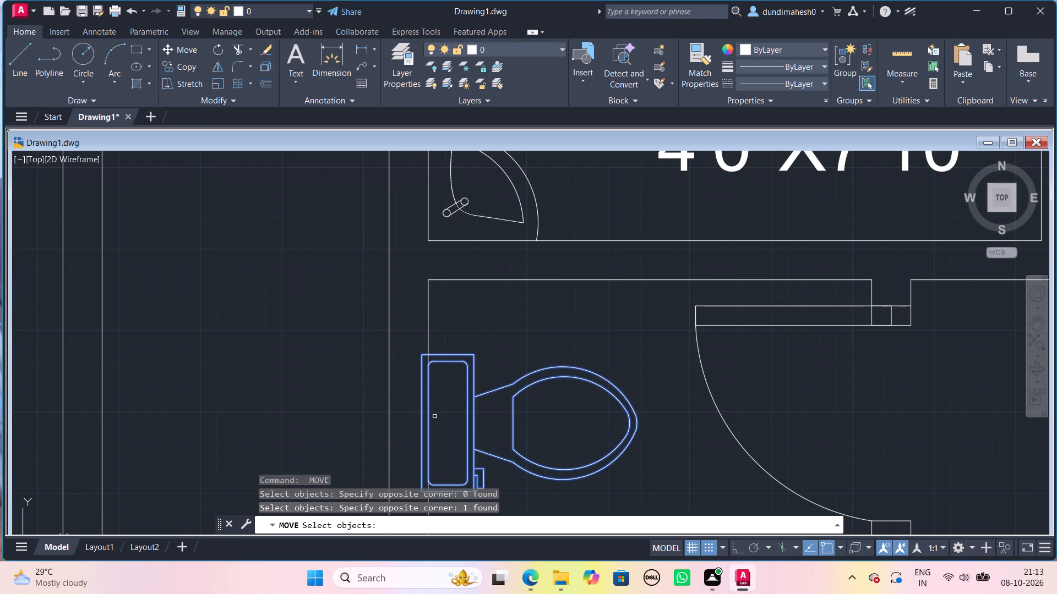
{"action": "key", "text": "space"}
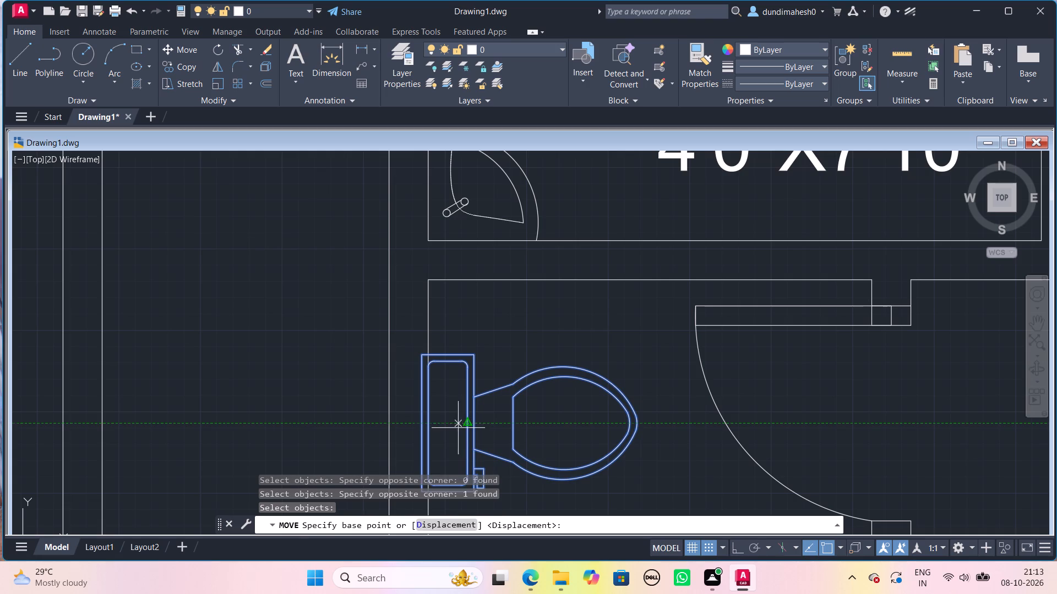
{"action": "left_click", "coordinate": [428, 425]}
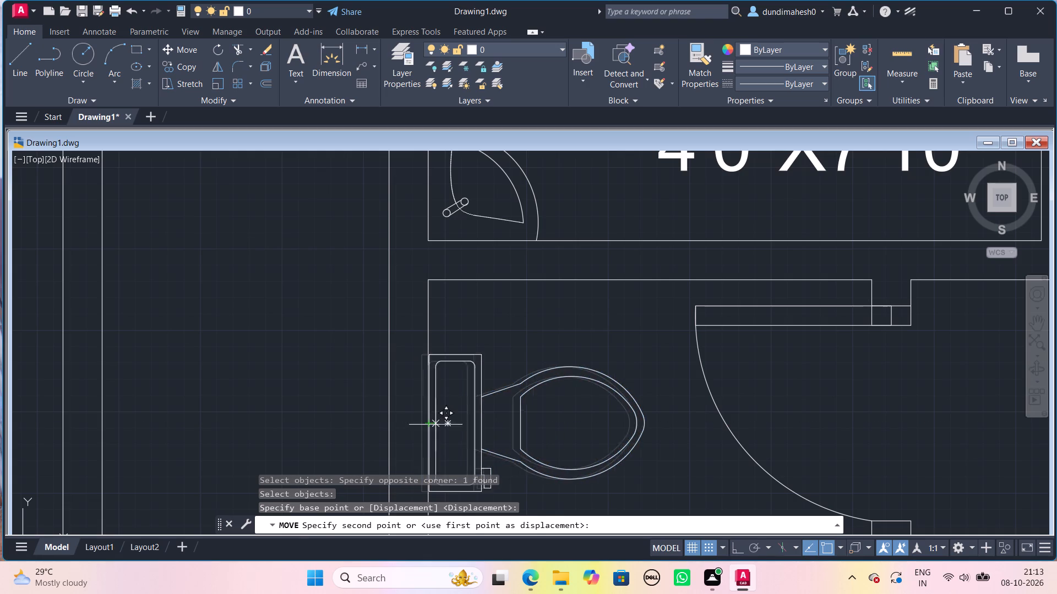
{"action": "scroll", "coordinate": [438, 427], "scroll_direction": "up", "scroll_amount": 2}
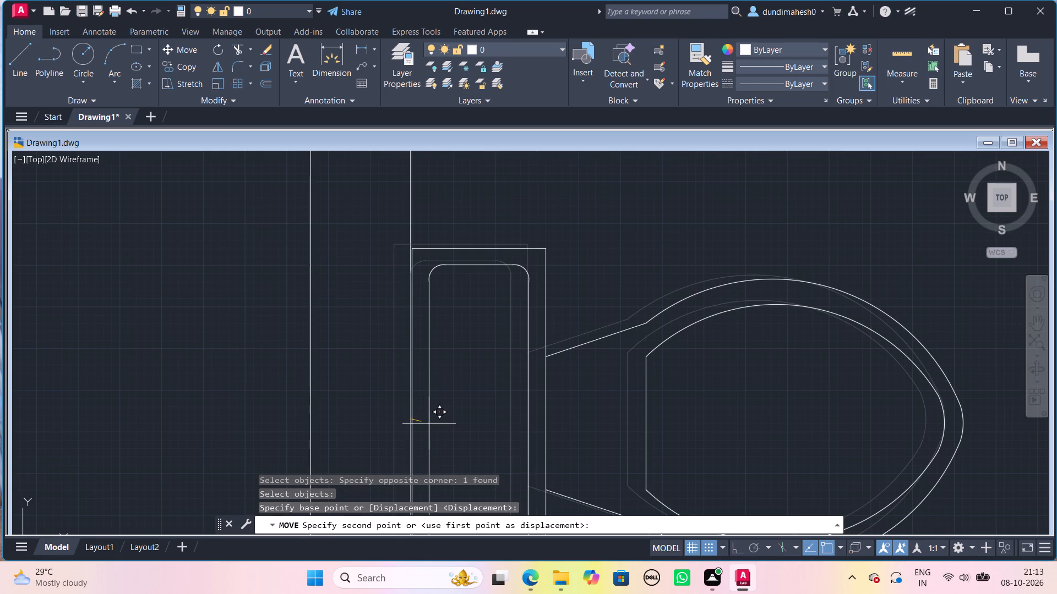
{"action": "left_click", "coordinate": [432, 422]}
Scale the small room's toilet fixture down to about half its size, using the midpoint of the tank's inner back edge as base.
{"action": "scroll", "coordinate": [432, 422], "scroll_direction": "down", "scroll_amount": 2}
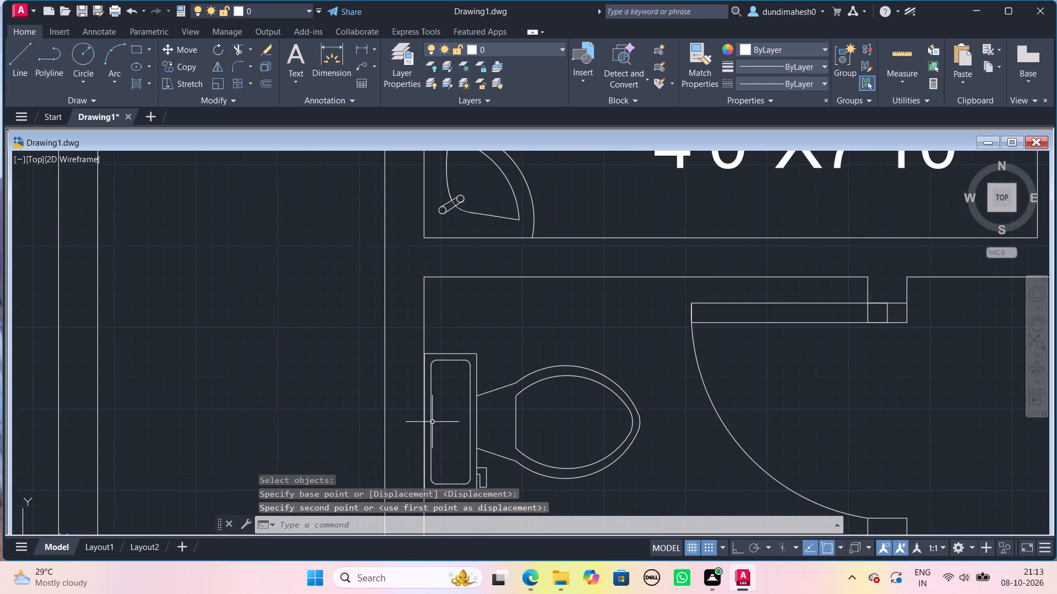
{"action": "scroll", "coordinate": [441, 426], "scroll_direction": "down", "scroll_amount": 1}
{"action": "left_click", "coordinate": [520, 448]}
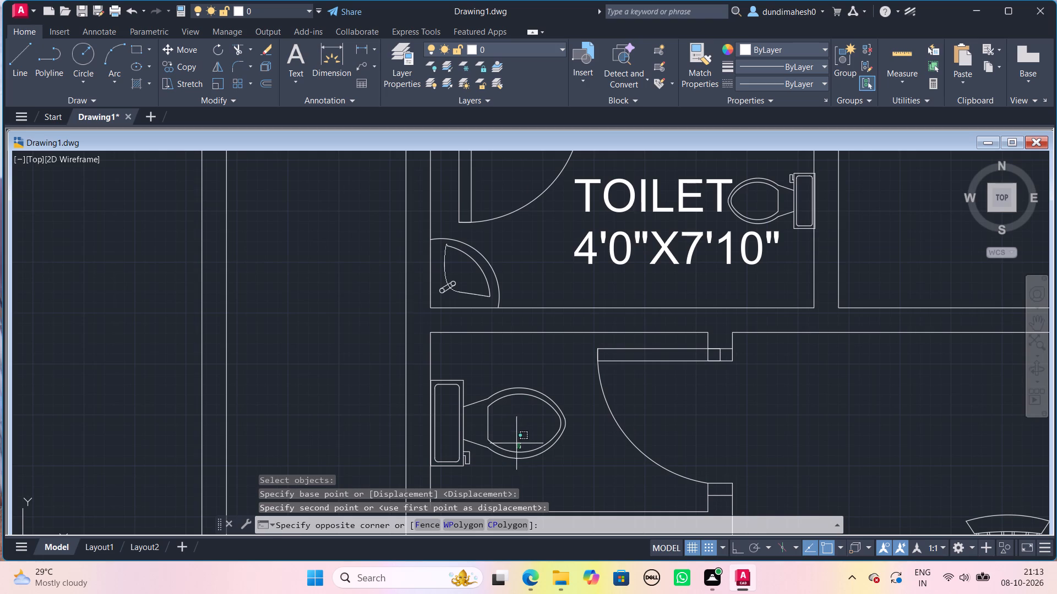
{"action": "left_click", "coordinate": [478, 404]}
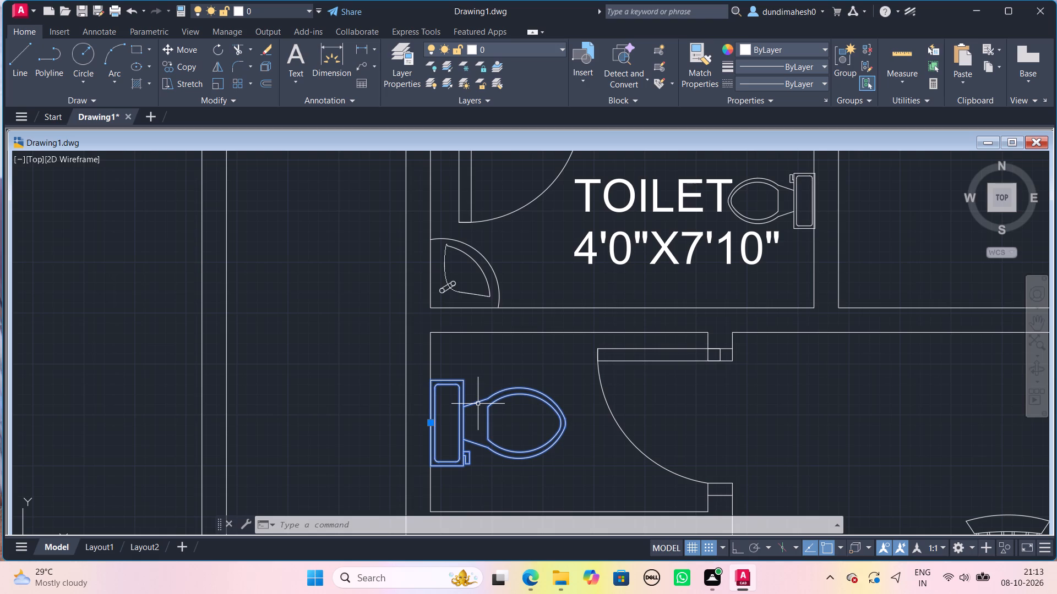
{"action": "type", "text": "SC"}
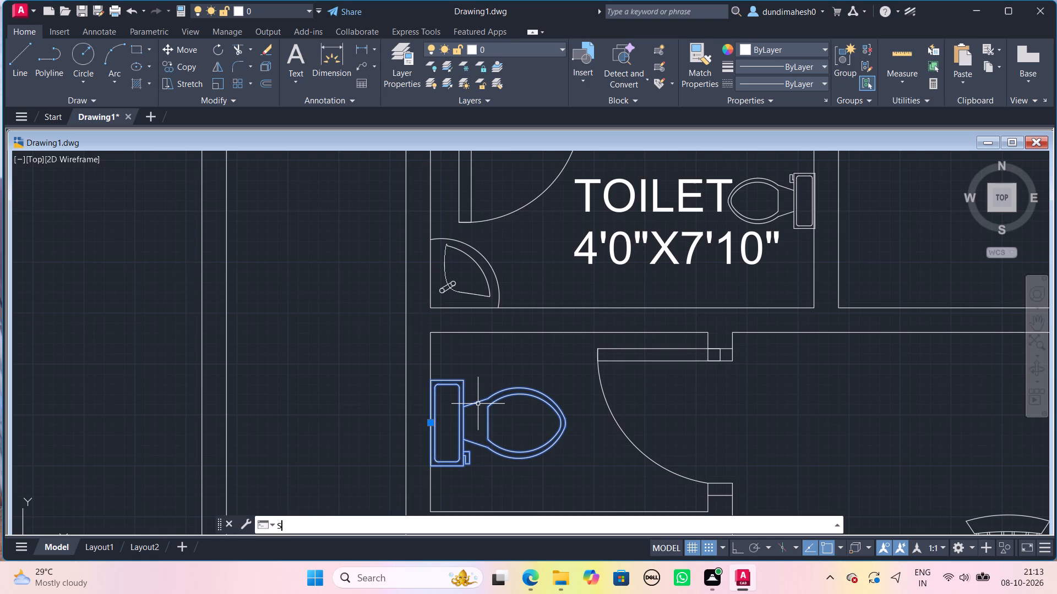
{"action": "key", "text": "Return"}
{"action": "scroll", "coordinate": [470, 419], "scroll_direction": "up", "scroll_amount": 2}
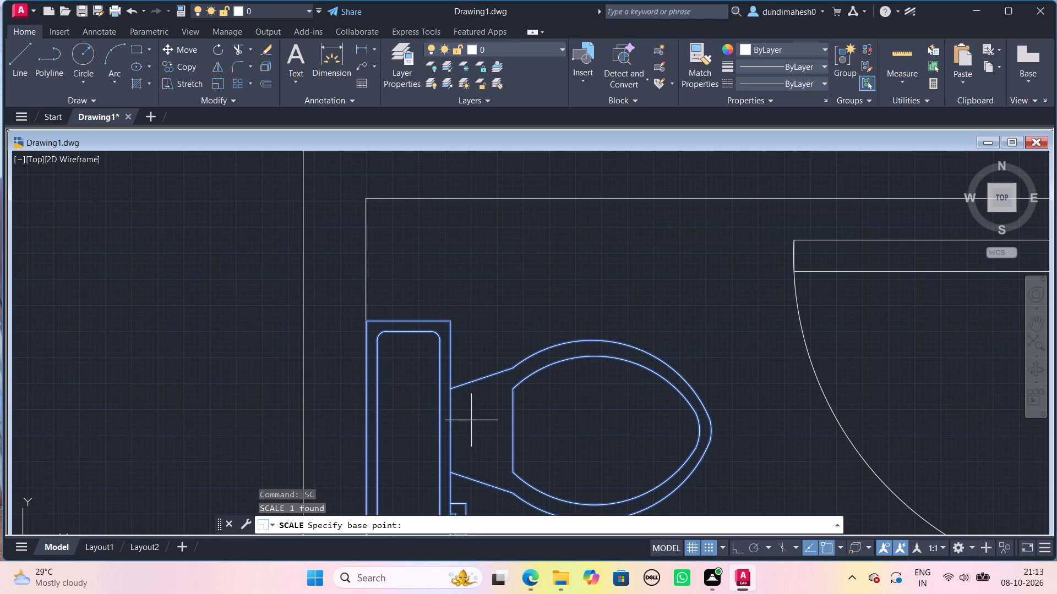
{"action": "left_click", "coordinate": [377, 445]}
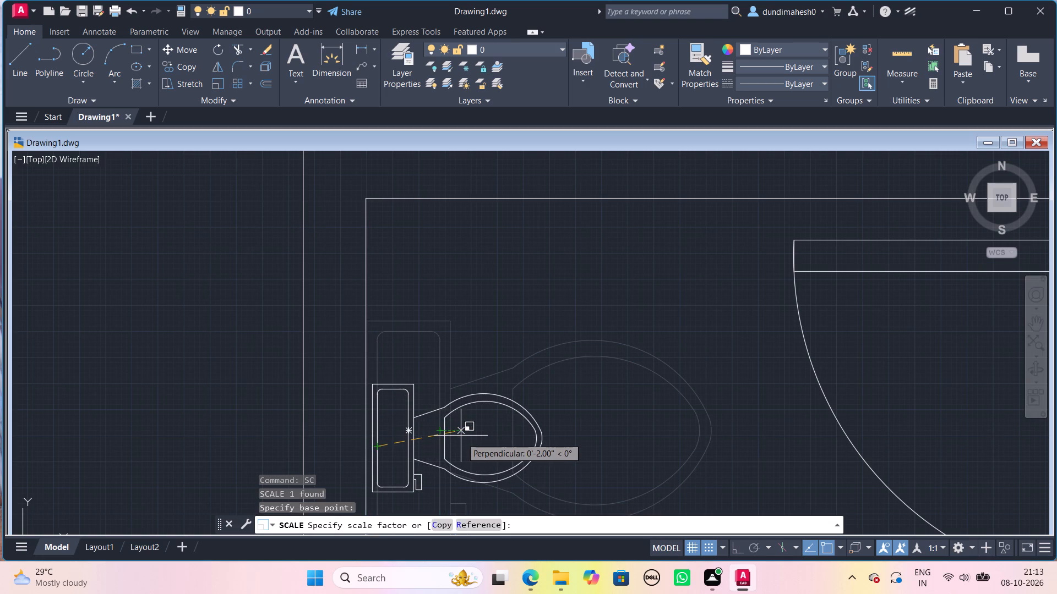
{"action": "left_click", "coordinate": [462, 438]}
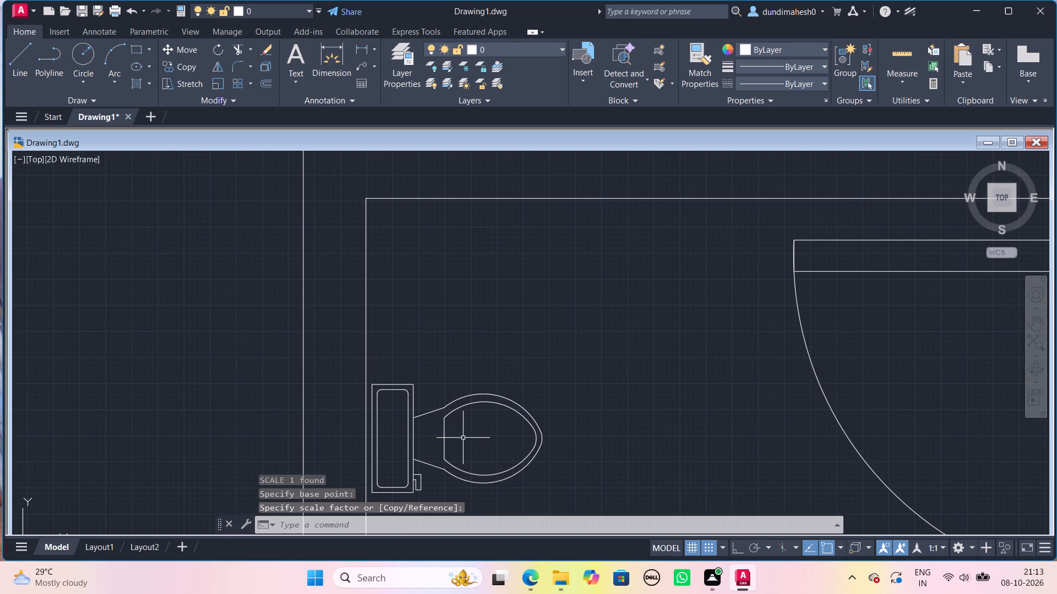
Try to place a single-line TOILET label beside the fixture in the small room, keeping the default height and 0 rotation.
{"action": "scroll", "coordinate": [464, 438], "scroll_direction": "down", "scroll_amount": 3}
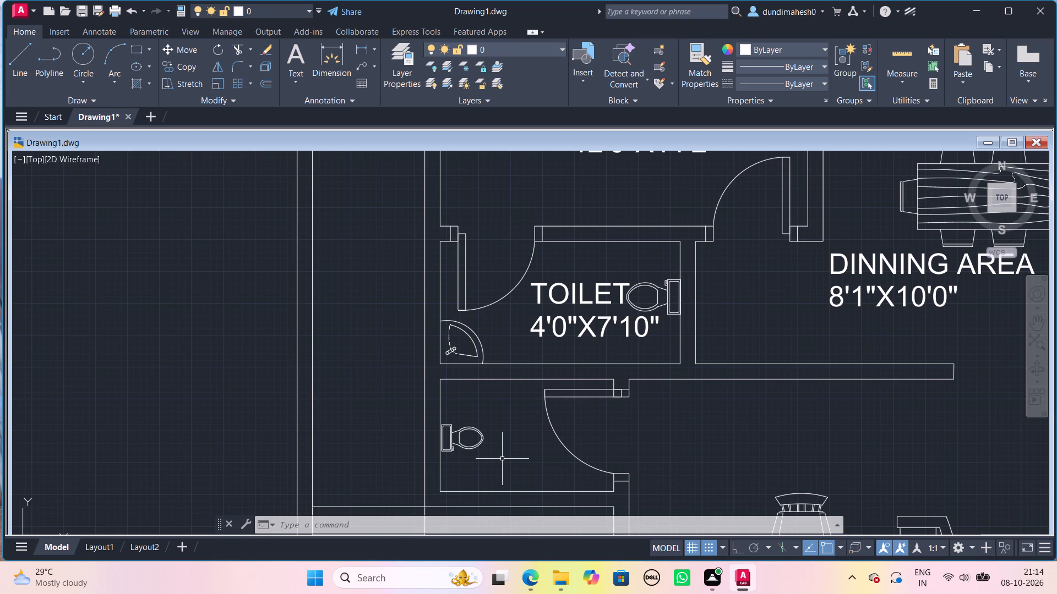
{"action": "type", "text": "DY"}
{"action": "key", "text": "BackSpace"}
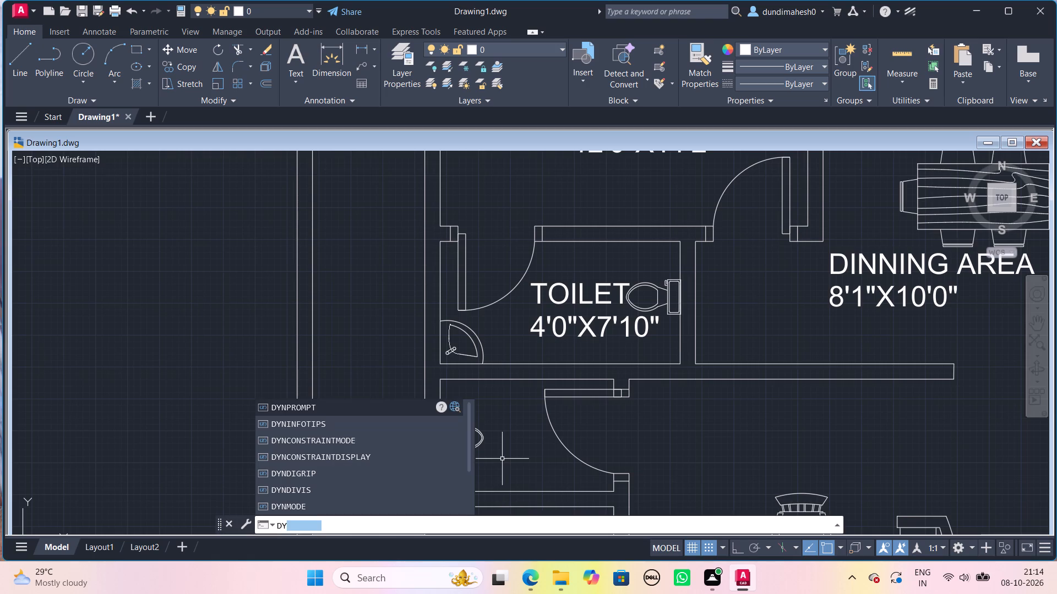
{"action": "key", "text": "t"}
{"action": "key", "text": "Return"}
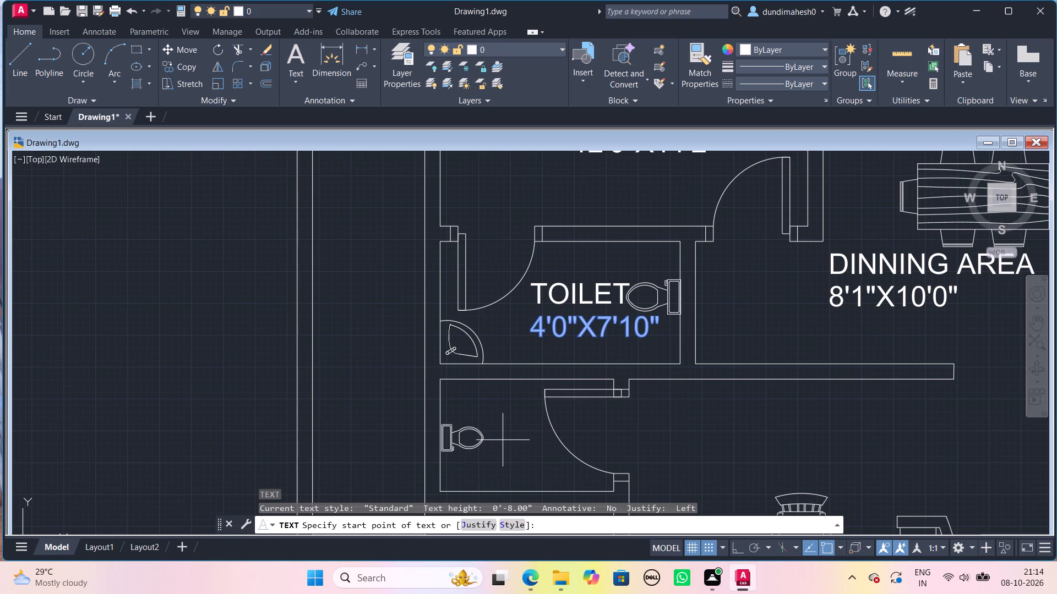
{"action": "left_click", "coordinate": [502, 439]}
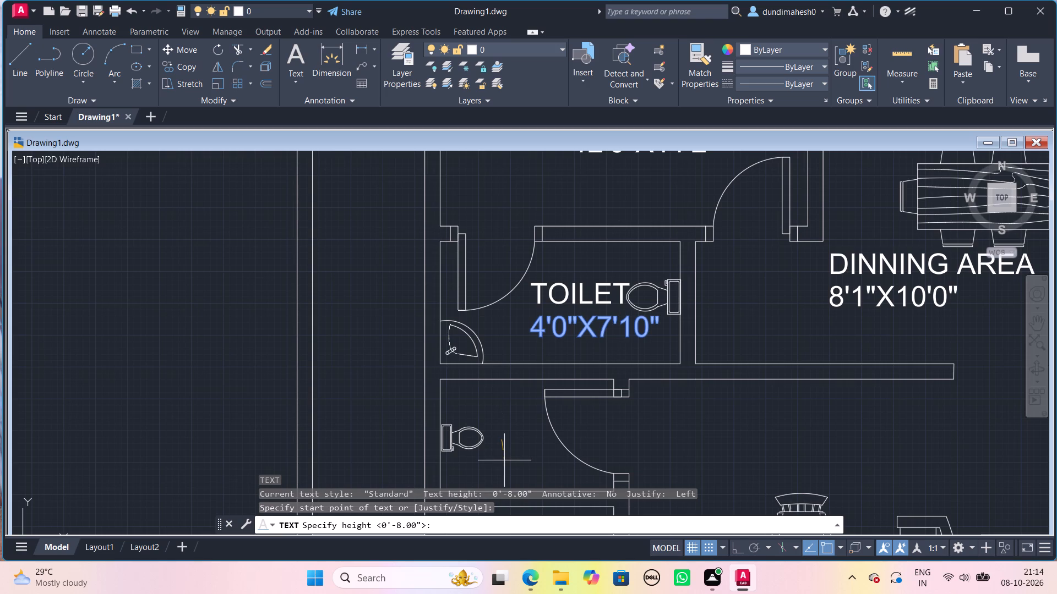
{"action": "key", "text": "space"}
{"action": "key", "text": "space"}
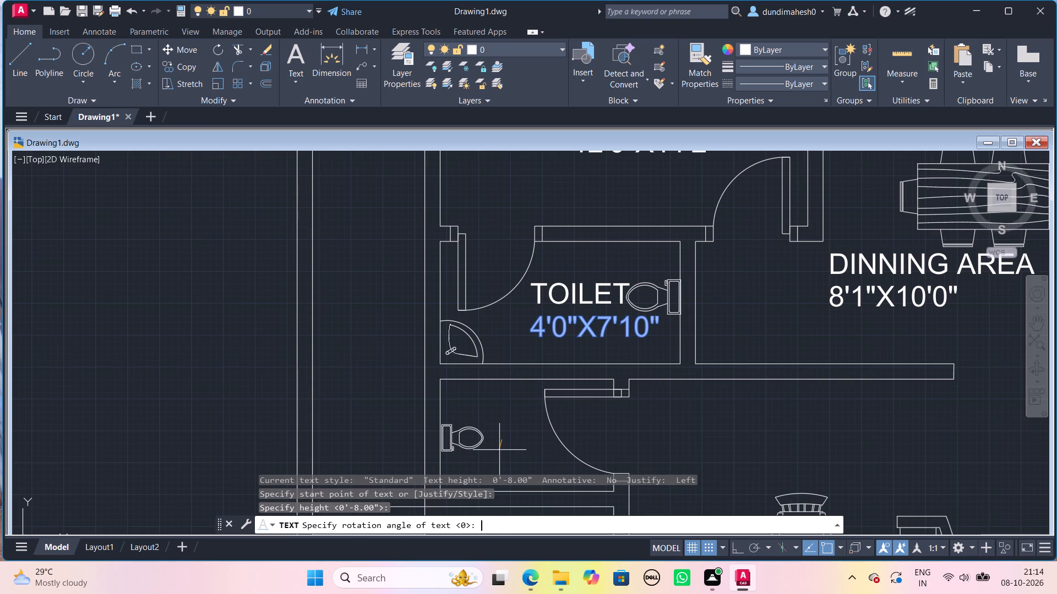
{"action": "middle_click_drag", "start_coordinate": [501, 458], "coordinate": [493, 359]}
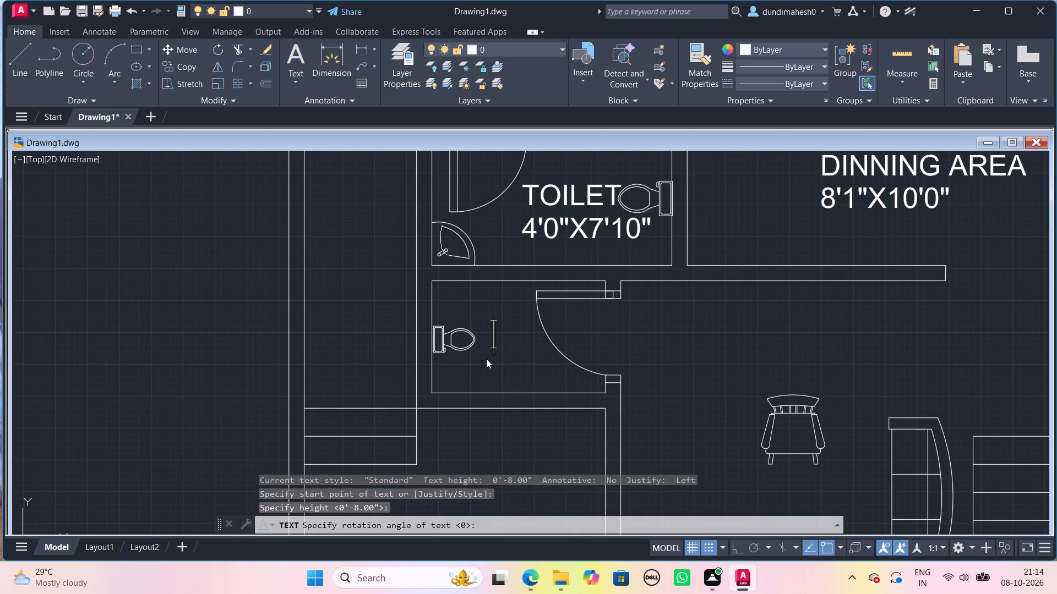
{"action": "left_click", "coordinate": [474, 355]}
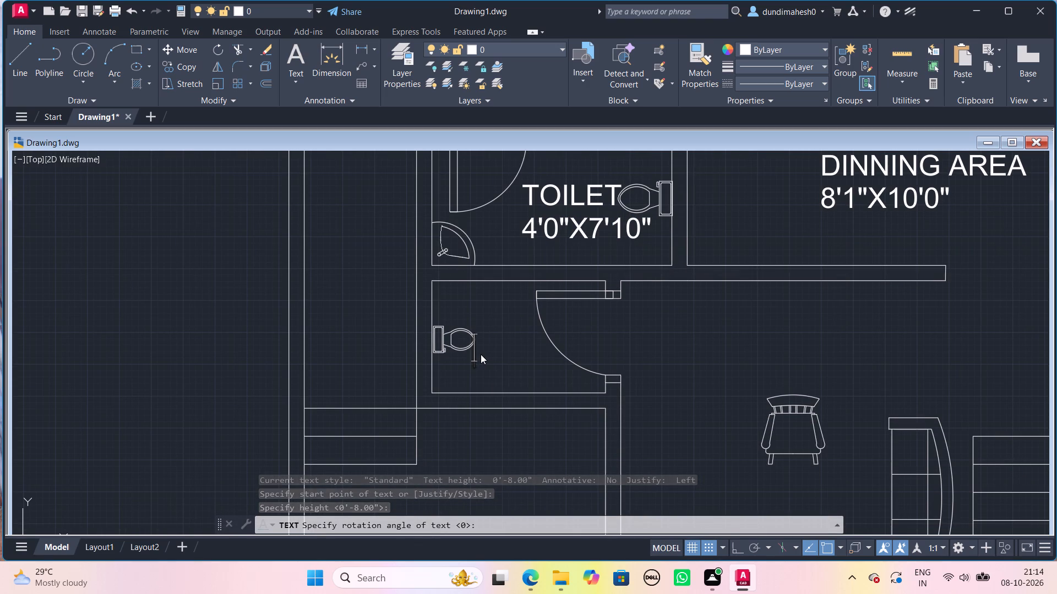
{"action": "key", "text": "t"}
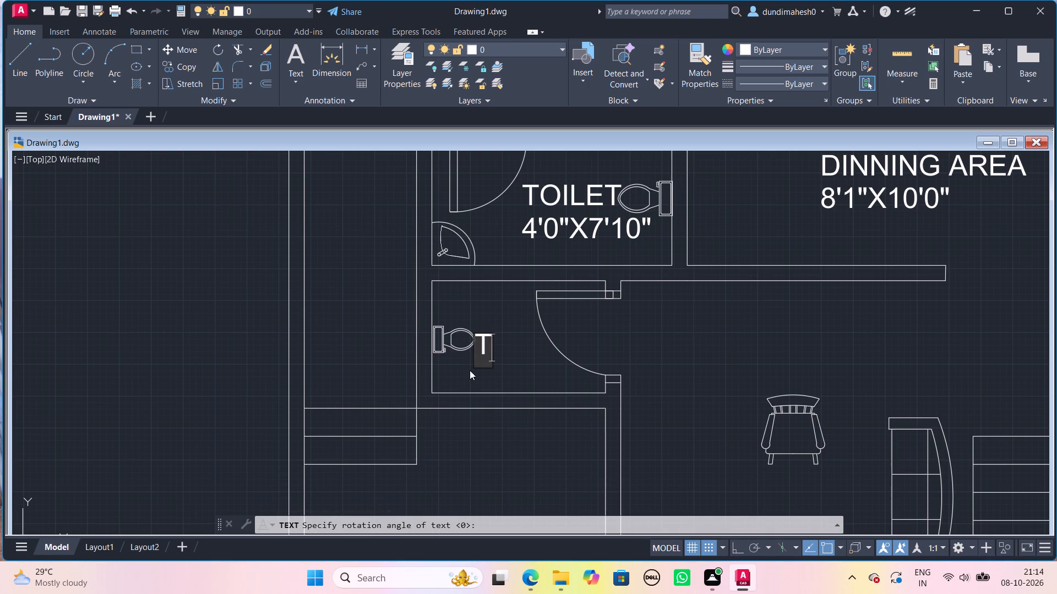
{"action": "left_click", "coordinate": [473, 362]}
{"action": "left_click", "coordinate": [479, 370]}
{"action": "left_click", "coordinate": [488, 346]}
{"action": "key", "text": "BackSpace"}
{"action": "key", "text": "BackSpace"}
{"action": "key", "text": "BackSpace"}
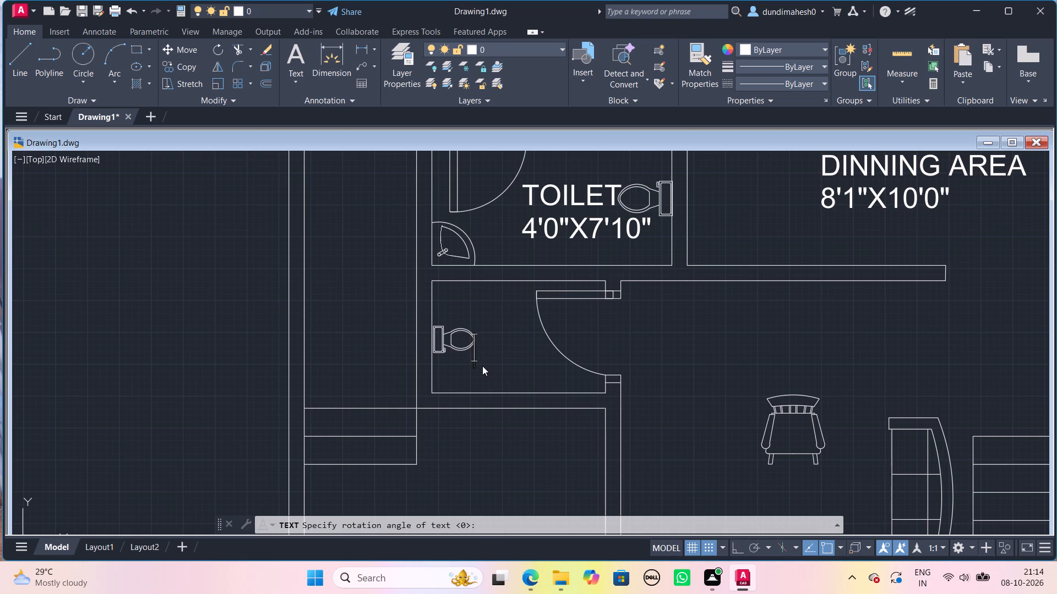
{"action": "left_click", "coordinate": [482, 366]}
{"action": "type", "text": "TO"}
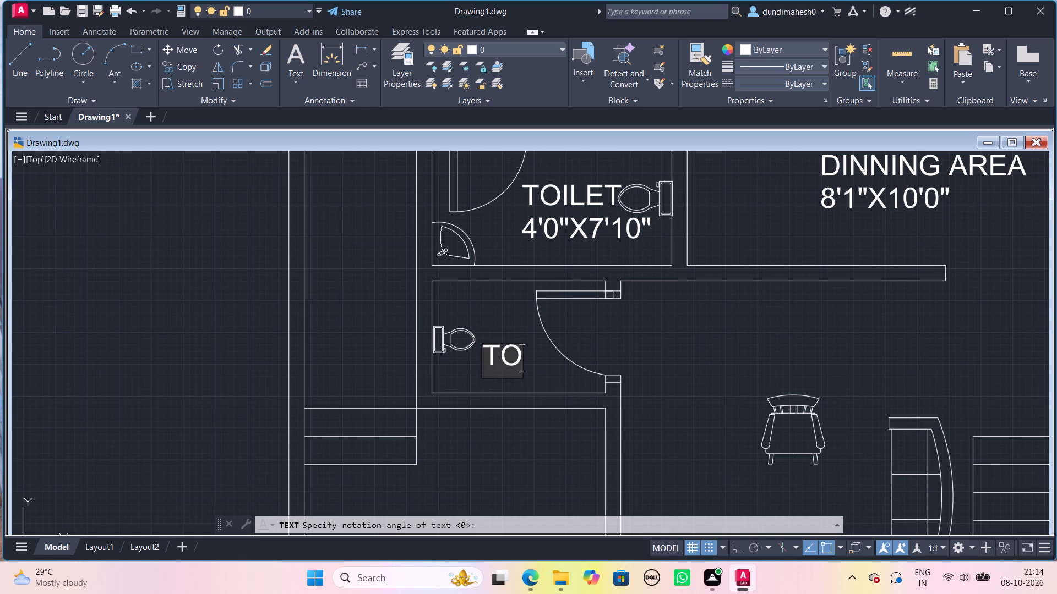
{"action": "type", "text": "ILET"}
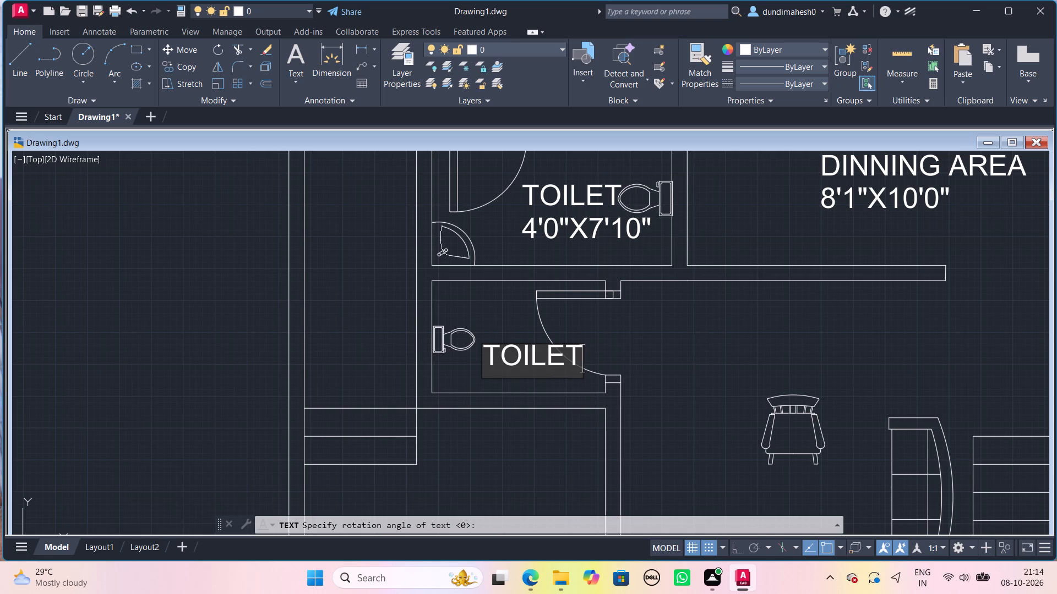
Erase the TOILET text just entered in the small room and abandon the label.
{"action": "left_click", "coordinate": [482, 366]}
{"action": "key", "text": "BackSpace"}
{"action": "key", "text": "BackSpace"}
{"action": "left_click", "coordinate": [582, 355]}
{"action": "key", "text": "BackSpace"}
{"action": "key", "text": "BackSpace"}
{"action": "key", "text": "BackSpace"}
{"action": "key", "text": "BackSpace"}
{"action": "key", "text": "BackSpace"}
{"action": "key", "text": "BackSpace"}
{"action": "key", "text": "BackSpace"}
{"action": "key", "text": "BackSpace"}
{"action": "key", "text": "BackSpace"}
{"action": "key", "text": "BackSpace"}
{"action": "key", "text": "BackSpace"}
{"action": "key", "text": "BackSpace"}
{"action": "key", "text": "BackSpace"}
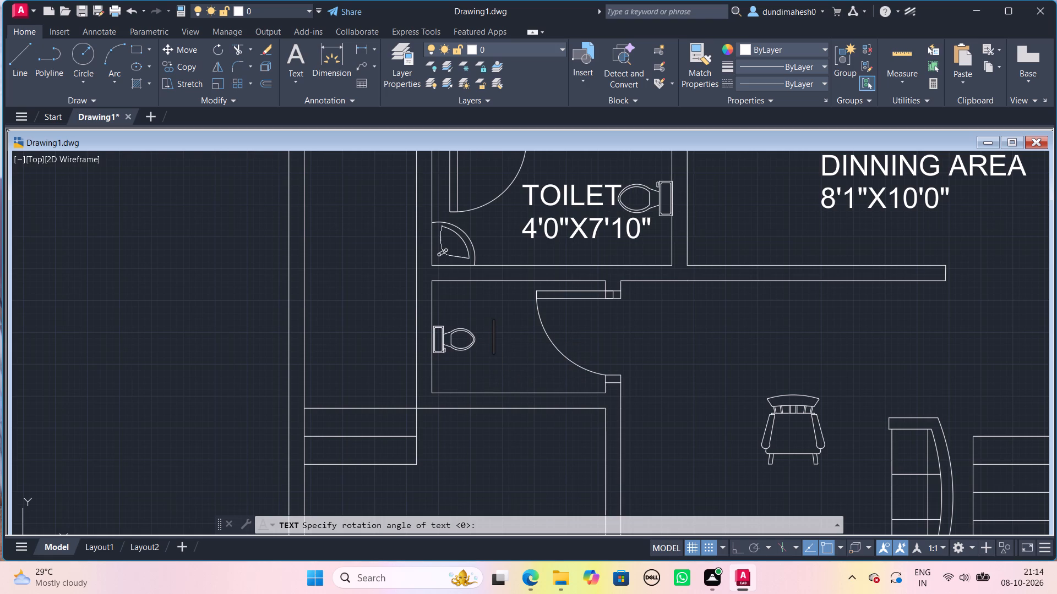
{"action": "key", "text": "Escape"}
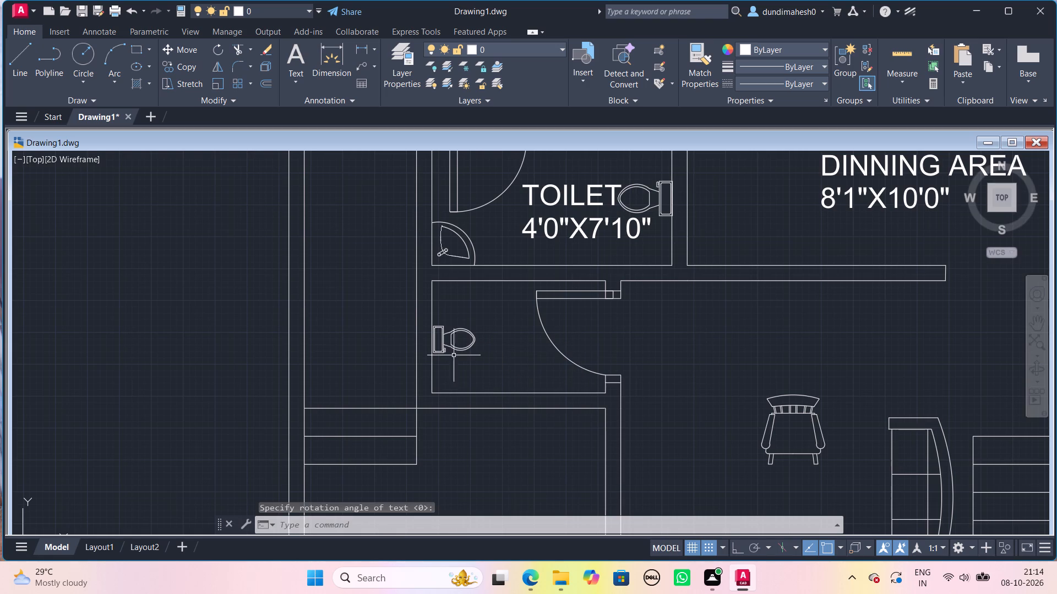
Move the small room's toilet fixture by its tank's back midpoint up along the wall, flush with it and near the upper corner.
{"action": "left_click", "coordinate": [450, 355]}
{"action": "left_click", "coordinate": [450, 324]}
{"action": "scroll", "coordinate": [450, 324], "scroll_direction": "up", "scroll_amount": 2}
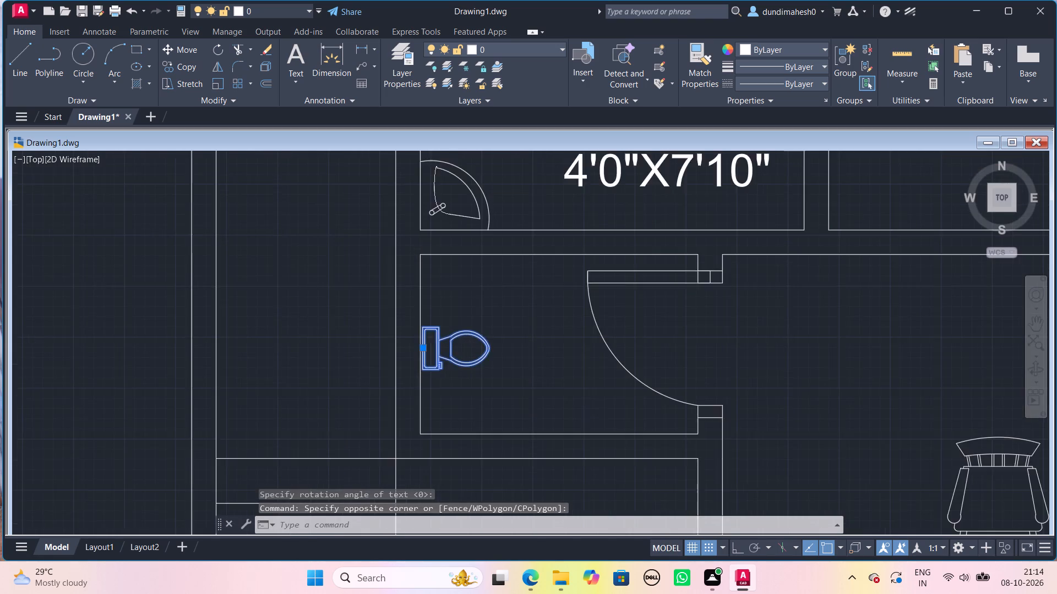
{"action": "key", "text": "m"}
{"action": "key", "text": "Return"}
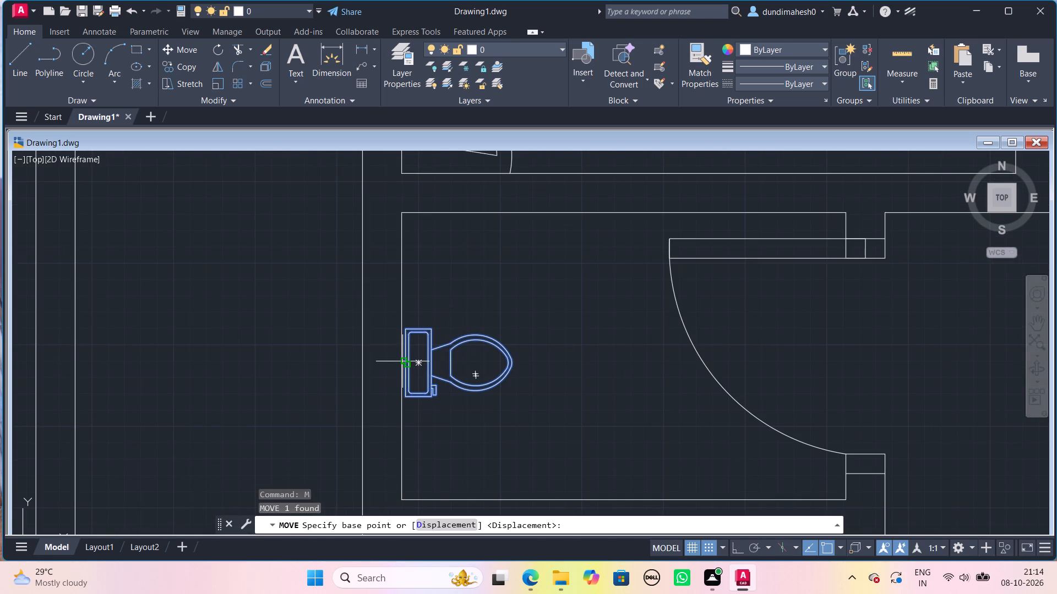
{"action": "left_click", "coordinate": [404, 363]}
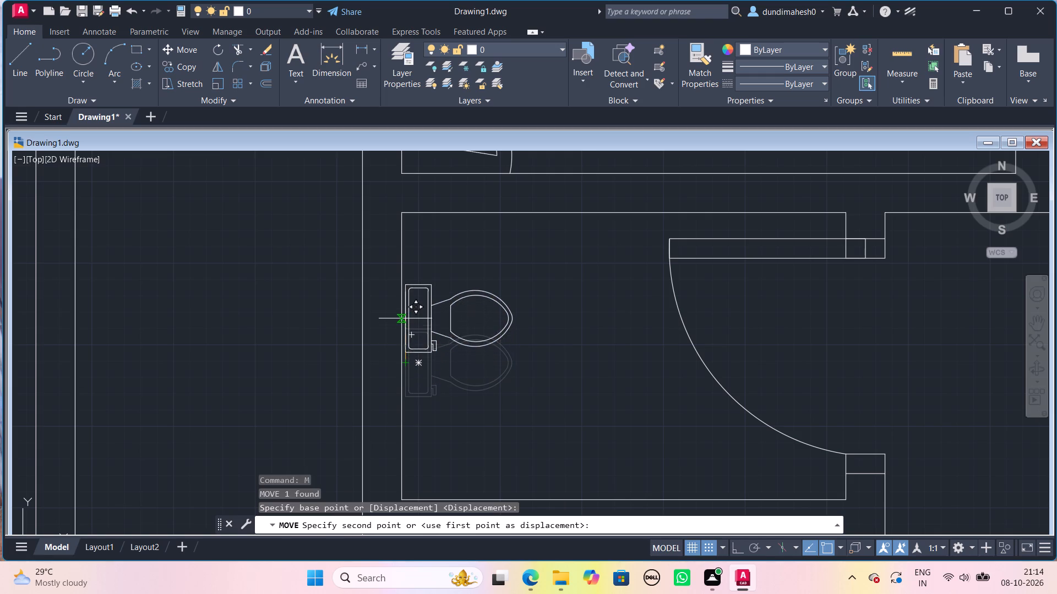
{"action": "left_click", "coordinate": [406, 279]}
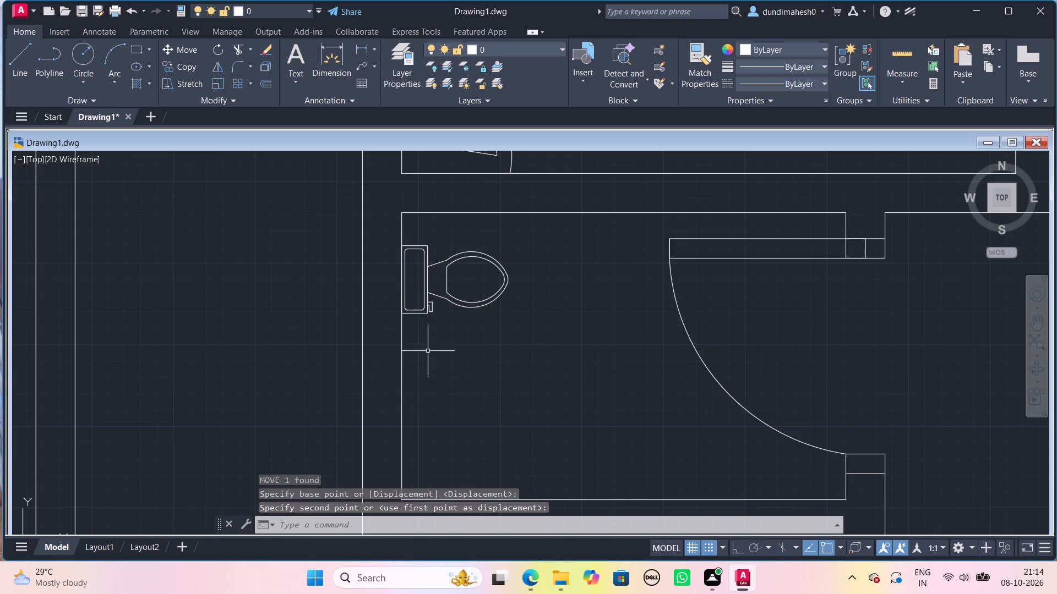
Place a single-line TOILET label below the fixture in the small room, keeping the default 8" height and 0 rotation.
{"action": "type", "text": "DT"}
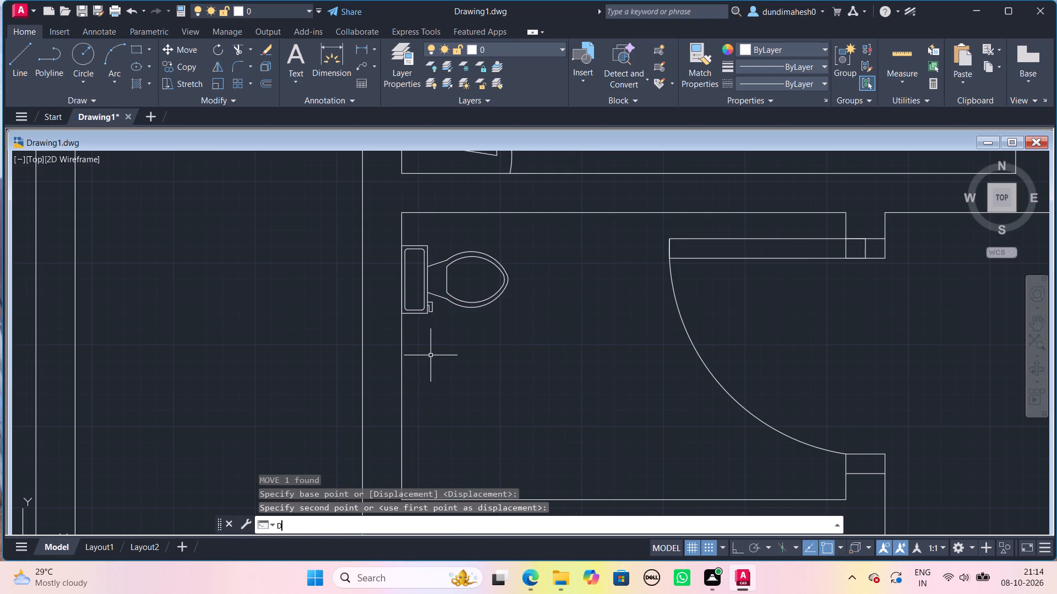
{"action": "key", "text": "Return"}
{"action": "left_click", "coordinate": [439, 367]}
{"action": "key", "text": "space"}
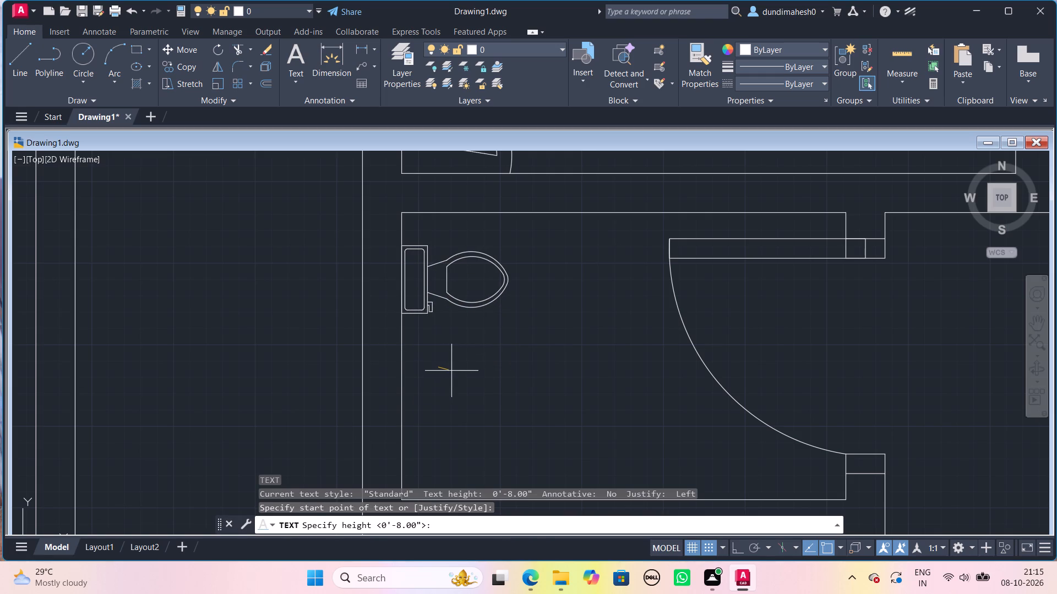
{"action": "key", "text": "space"}
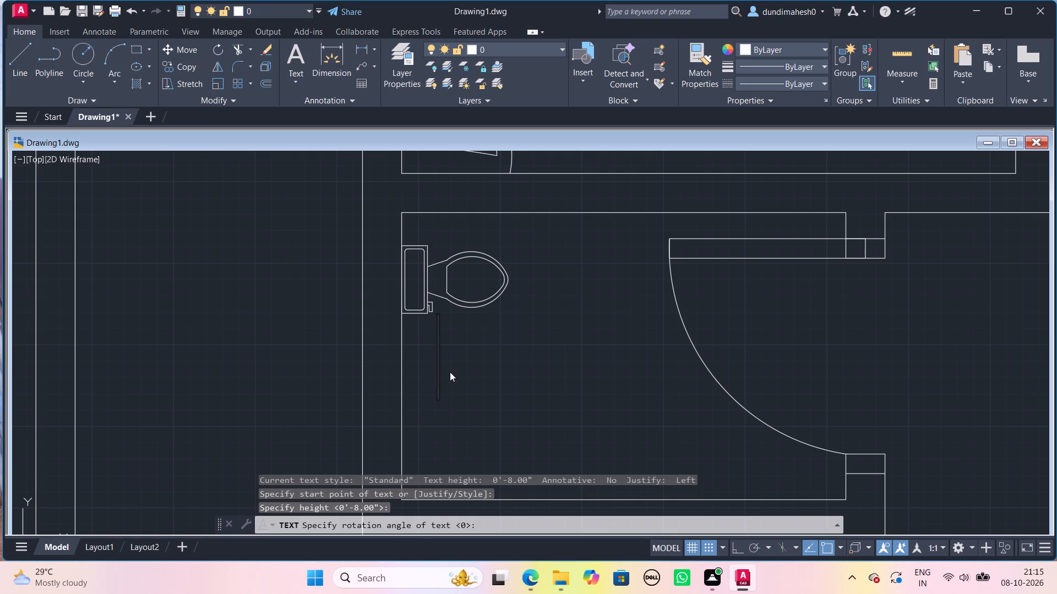
{"action": "type", "text": "TOI"}
{"action": "type", "text": "LE"}
{"action": "key", "text": "BackSpace"}
{"action": "key", "text": "BackSpace"}
{"action": "key", "text": "BackSpace"}
{"action": "key", "text": "BackSpace"}
{"action": "key", "text": "BackSpace"}
{"action": "key", "text": "BackSpace"}
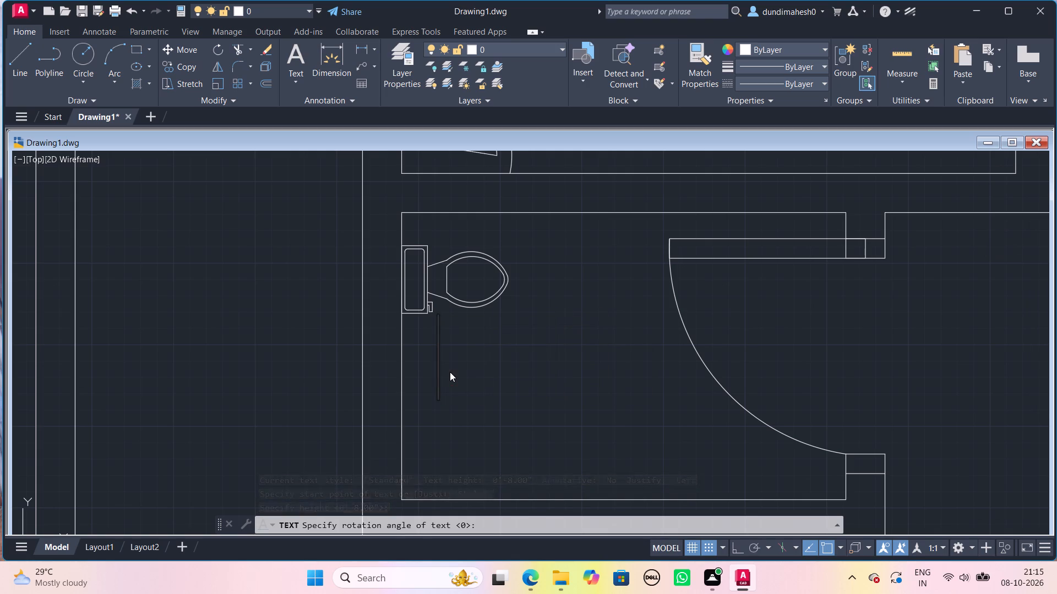
{"action": "left_click", "coordinate": [461, 383]}
{"action": "left_click", "coordinate": [444, 384]}
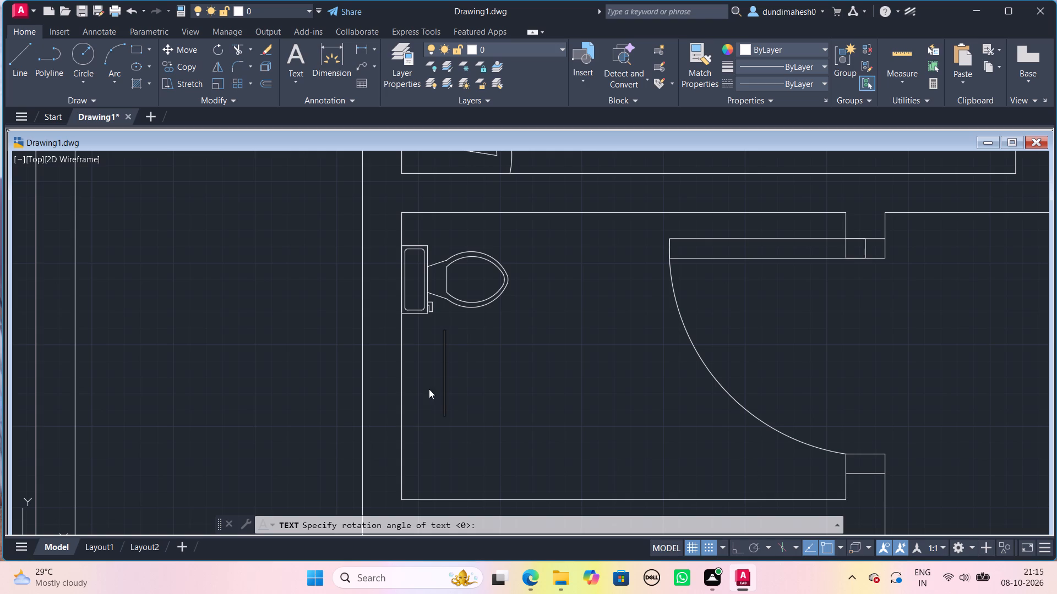
{"action": "left_click", "coordinate": [431, 391]}
{"action": "type", "text": "TOI;"}
{"action": "key", "text": "BackSpace"}
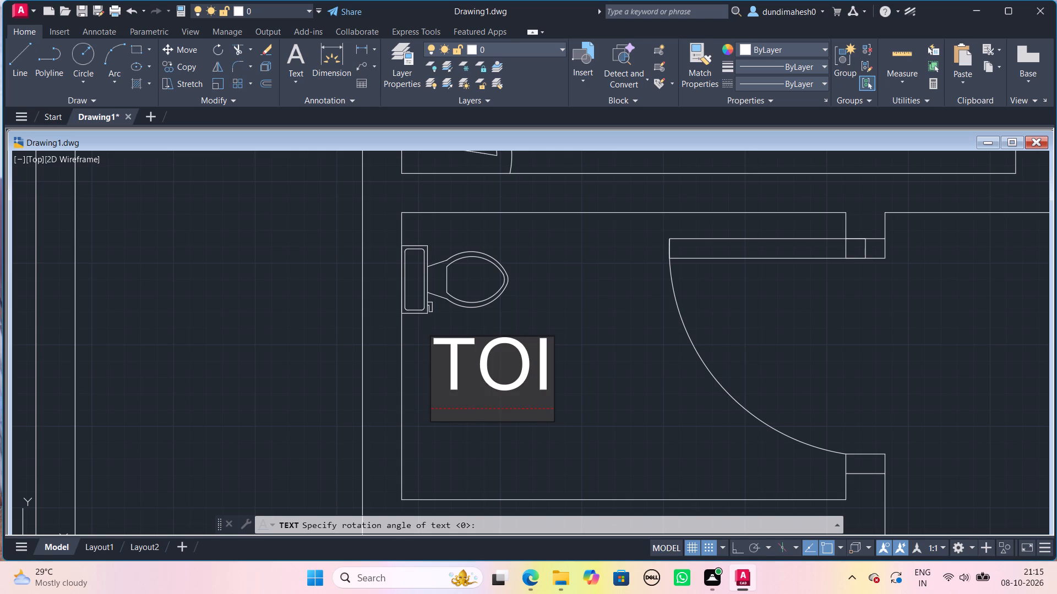
{"action": "type", "text": "LET"}
{"action": "key", "text": "Return"}
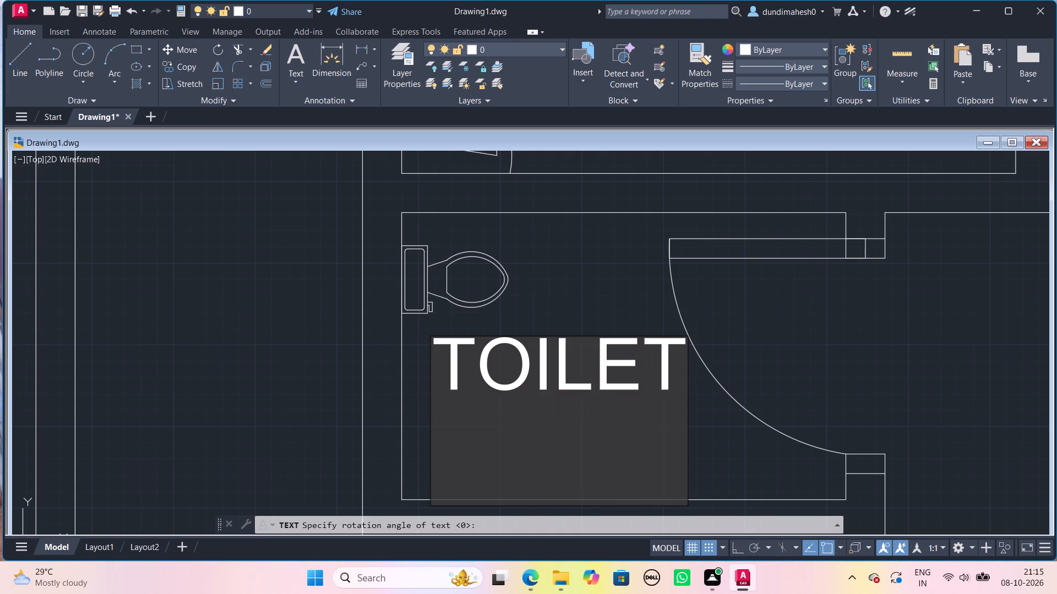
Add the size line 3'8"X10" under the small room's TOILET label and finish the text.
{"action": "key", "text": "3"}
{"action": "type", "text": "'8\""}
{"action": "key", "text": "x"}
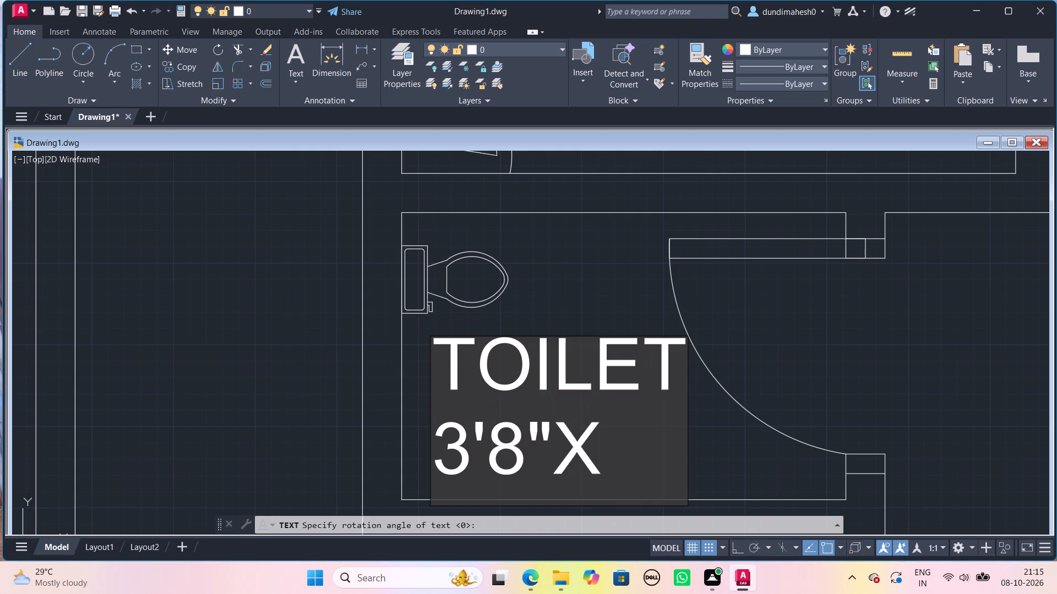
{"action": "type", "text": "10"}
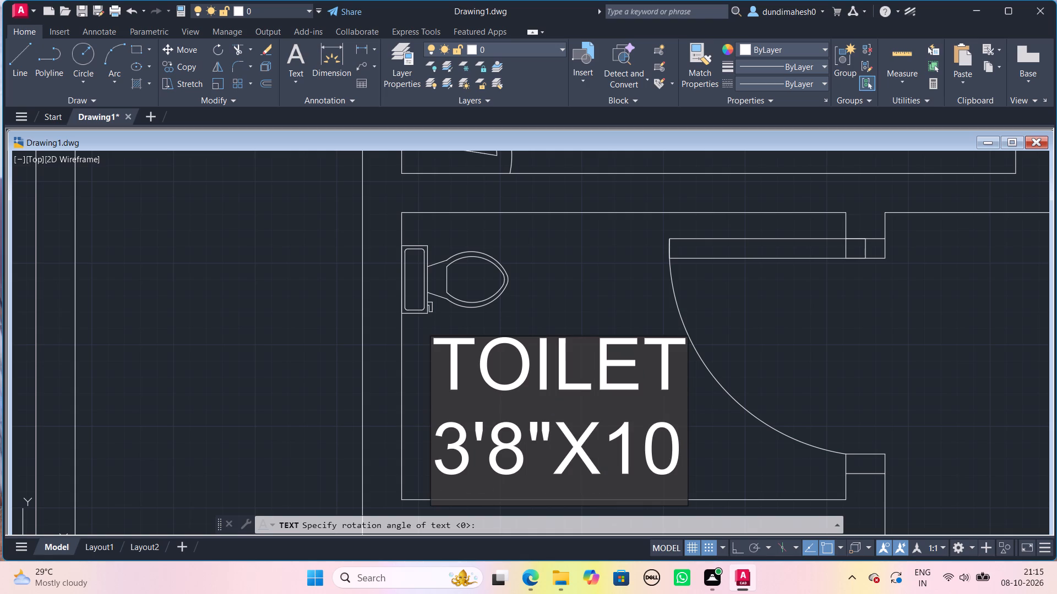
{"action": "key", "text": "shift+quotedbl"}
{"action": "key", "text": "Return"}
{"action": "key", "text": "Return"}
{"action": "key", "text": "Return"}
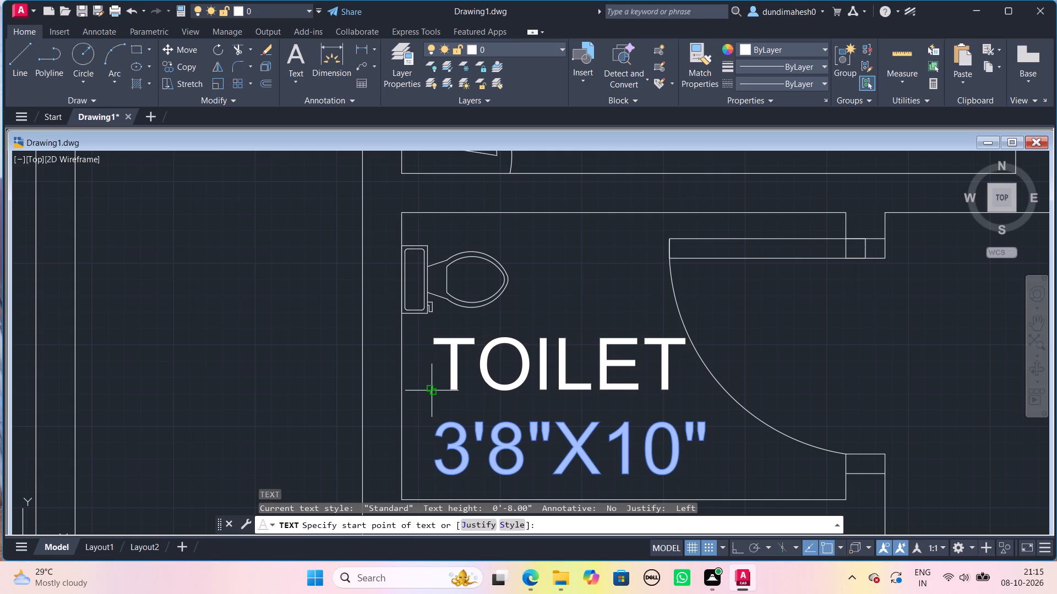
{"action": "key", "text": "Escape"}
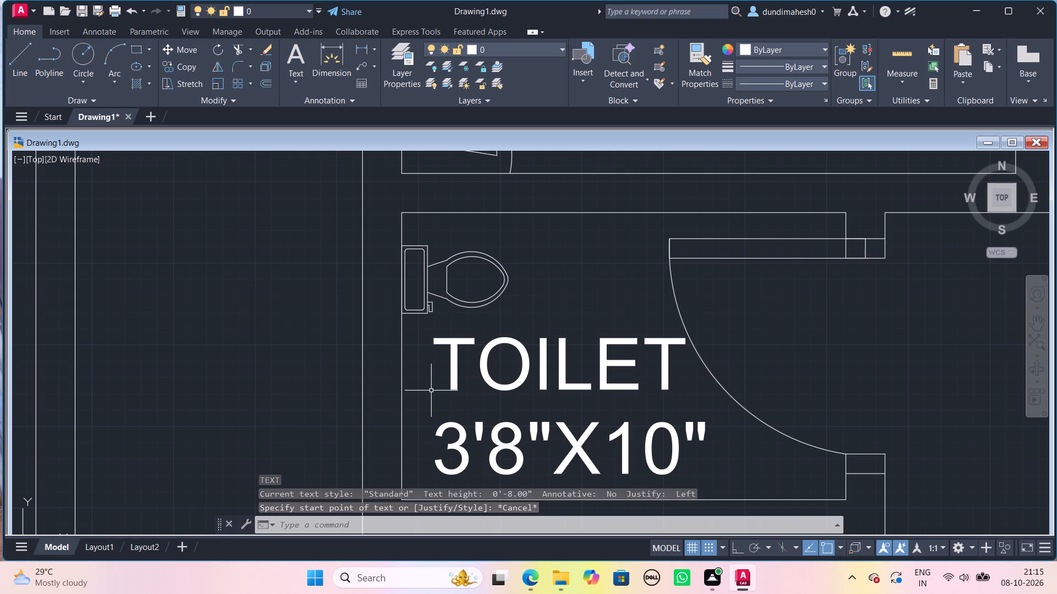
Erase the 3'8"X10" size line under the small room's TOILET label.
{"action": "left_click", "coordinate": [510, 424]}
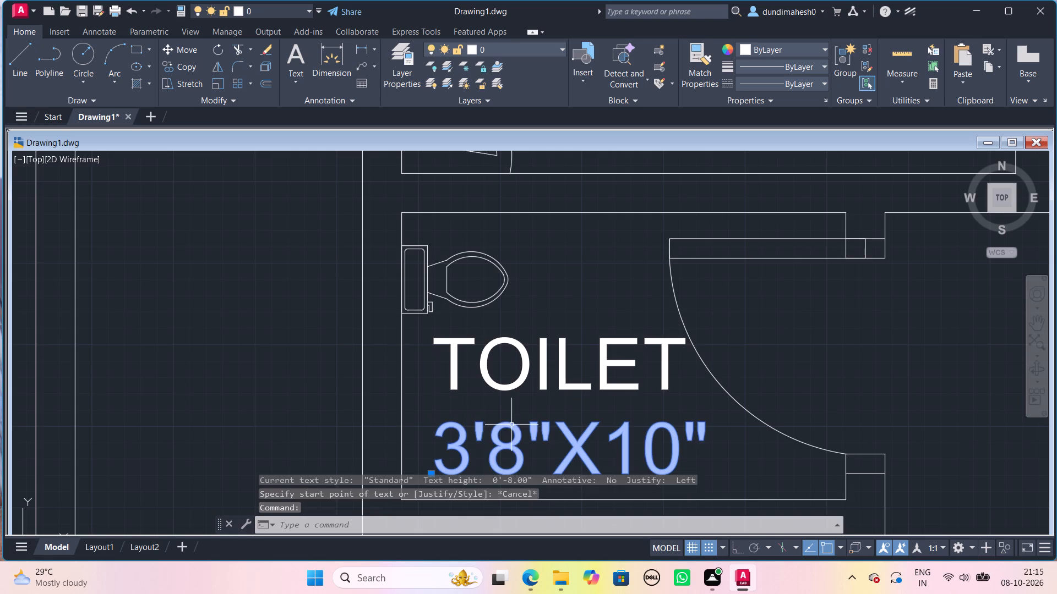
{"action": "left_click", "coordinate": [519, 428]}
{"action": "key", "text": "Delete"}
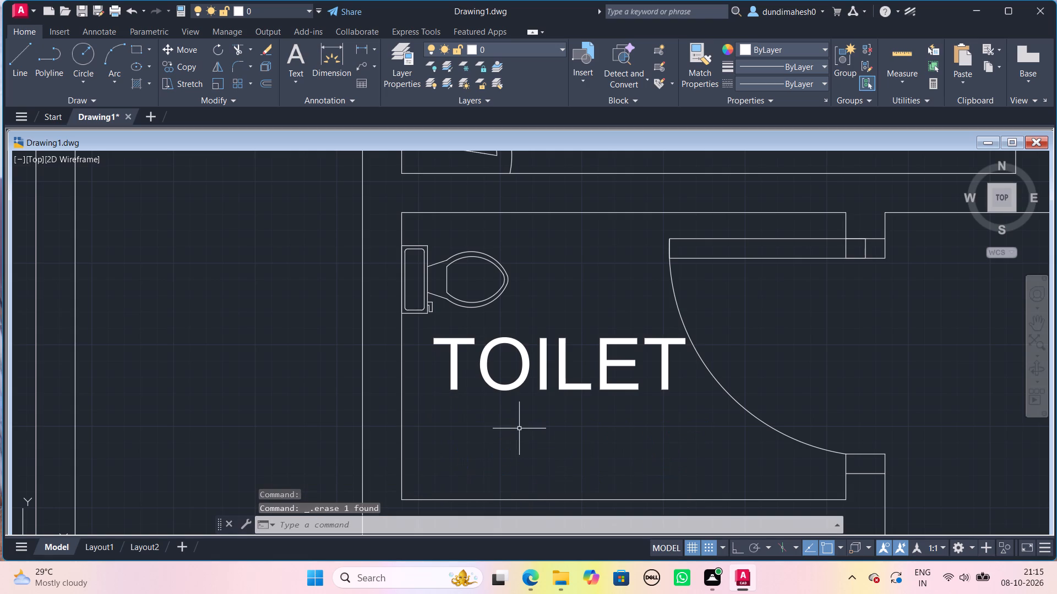
Place the size text 3'8"X5'8" just below the small room's TOILET label, keeping the default 8" height and 0 rotation.
{"action": "type", "text": "DT"}
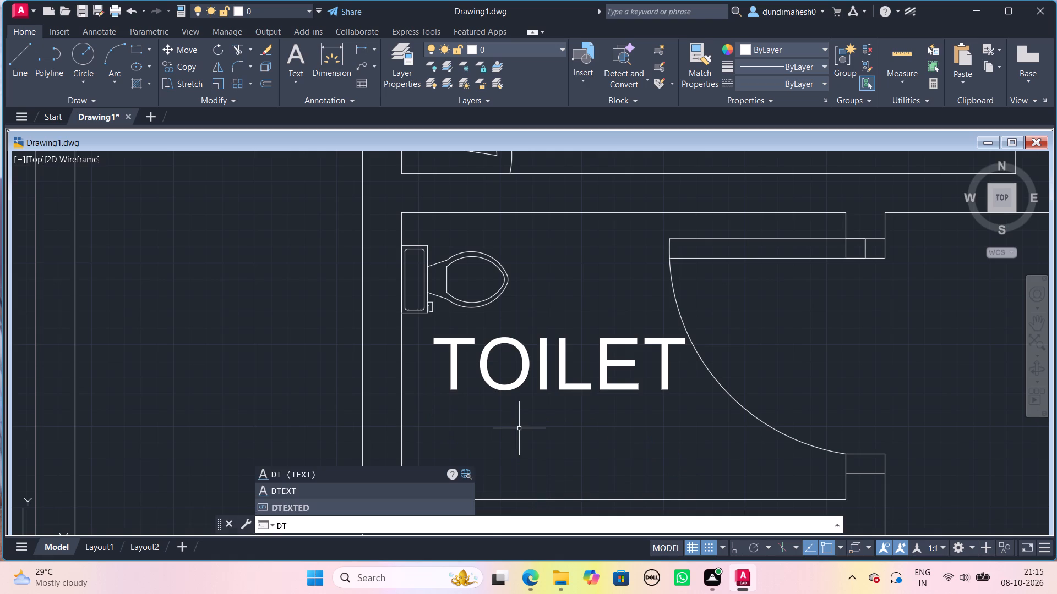
{"action": "left_click", "coordinate": [457, 437]}
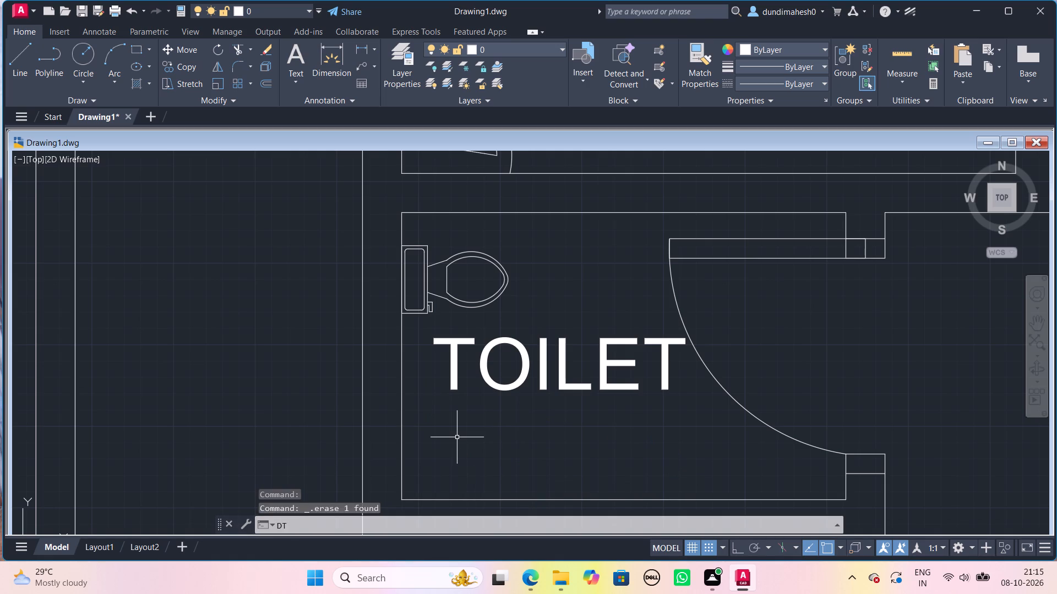
{"action": "left_click", "coordinate": [457, 437]}
{"action": "key", "text": "space"}
{"action": "left_click", "coordinate": [458, 449]}
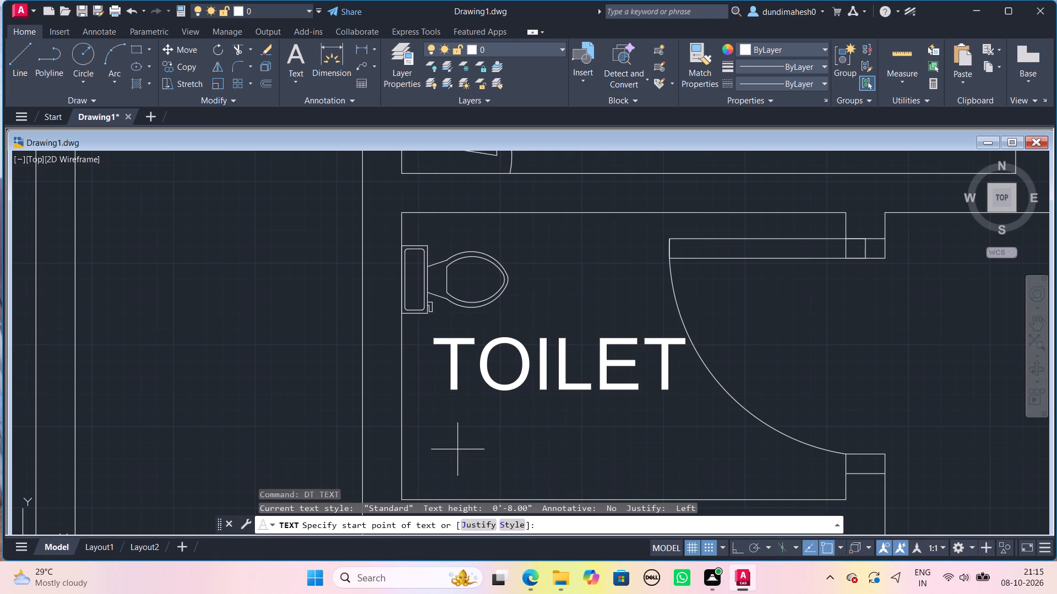
{"action": "key", "text": "space"}
{"action": "key", "text": "space"}
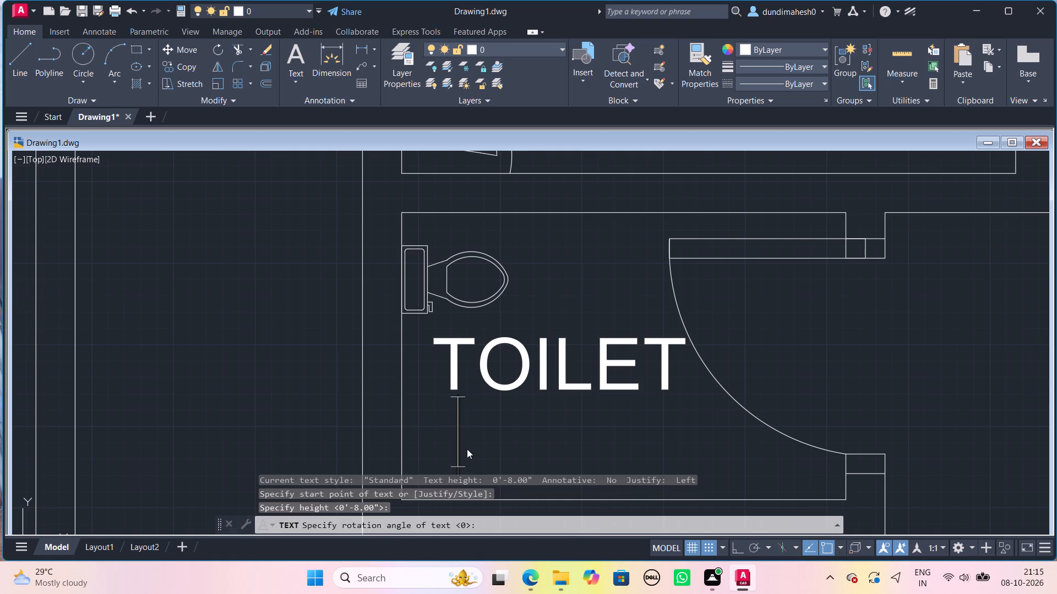
{"action": "type", "text": "4'"}
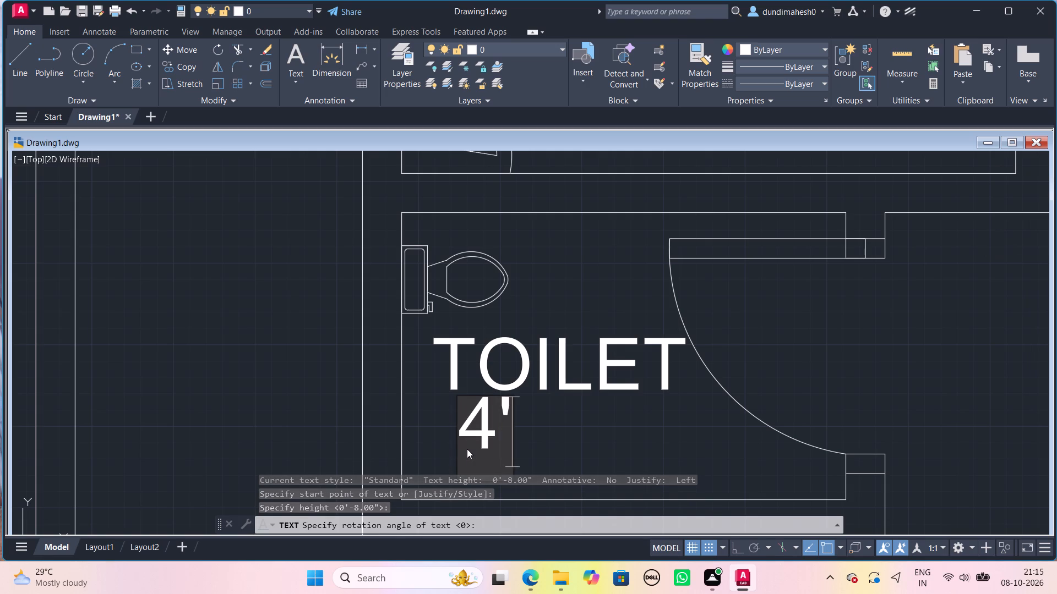
{"action": "key", "text": "0"}
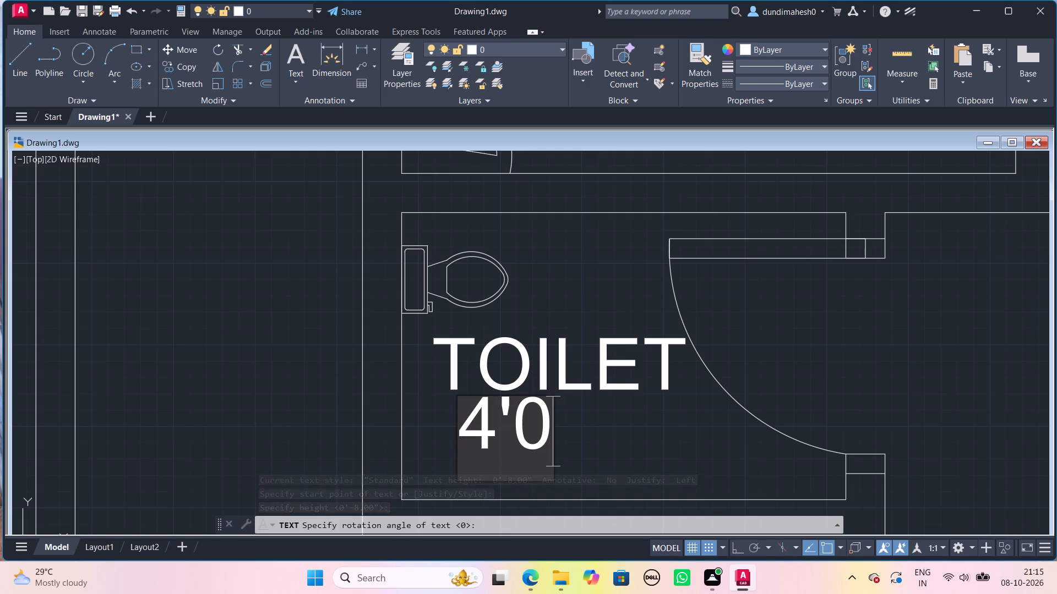
{"action": "key", "text": "BackSpace"}
{"action": "key", "text": "BackSpace"}
{"action": "key", "text": "BackSpace"}
{"action": "key", "text": "BackSpace"}
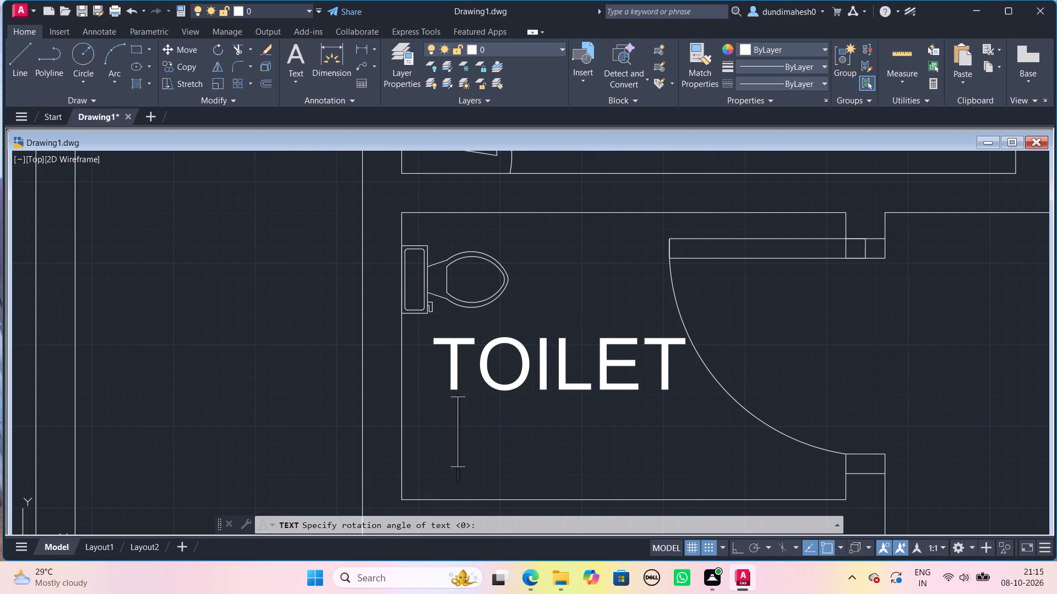
{"action": "left_click", "coordinate": [441, 456]}
{"action": "type", "text": "3'"}
{"action": "type", "text": "8\""}
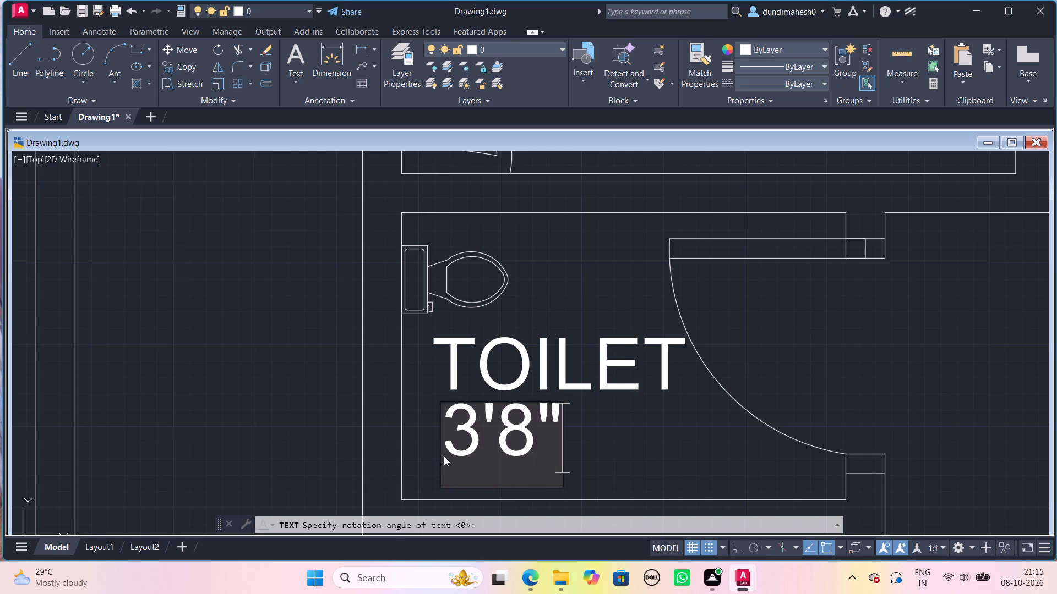
{"action": "key", "text": "x"}
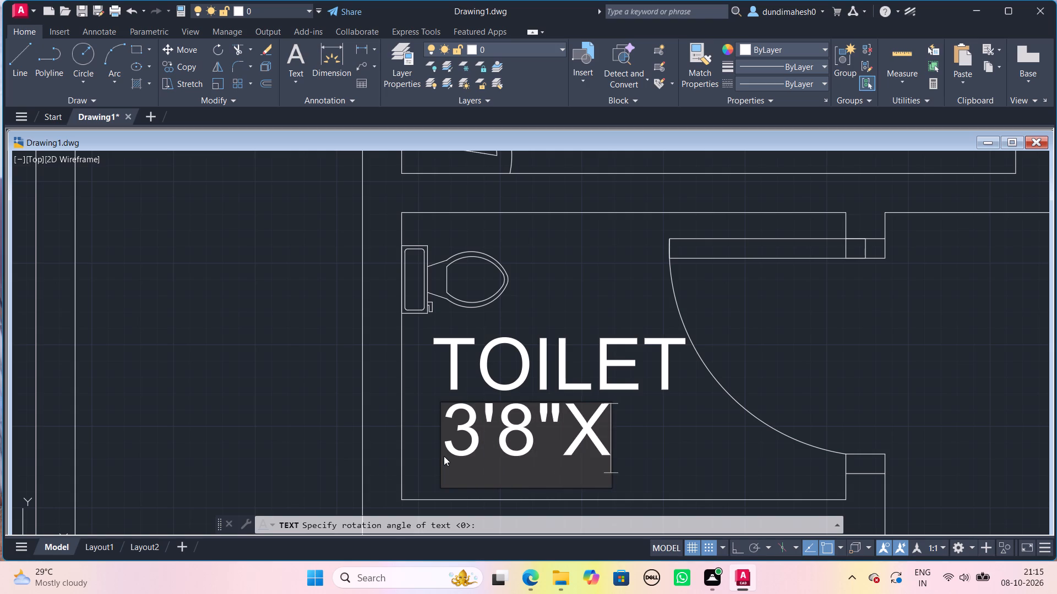
{"action": "type", "text": "5'8\""}
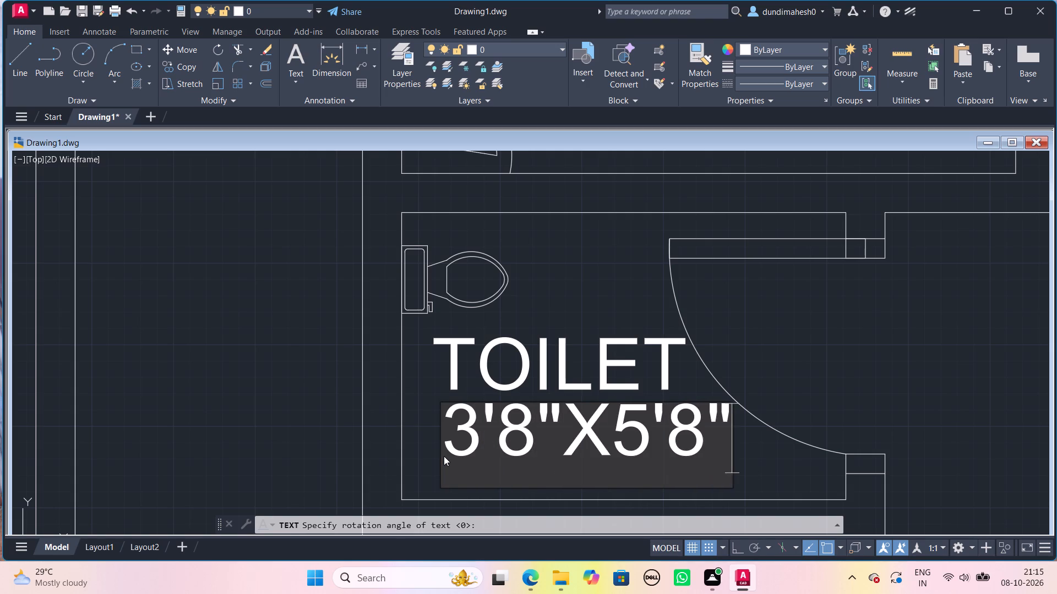
{"action": "key", "text": "Return"}
{"action": "key", "text": "Return"}
Place a single-line LIVING ROOM label between the living room chair and the small sofa, keeping the default 8" height and 0 rotation.
{"action": "scroll", "coordinate": [717, 530], "scroll_direction": "down", "scroll_amount": 2}
{"action": "scroll", "coordinate": [673, 418], "scroll_direction": "down", "scroll_amount": 3}
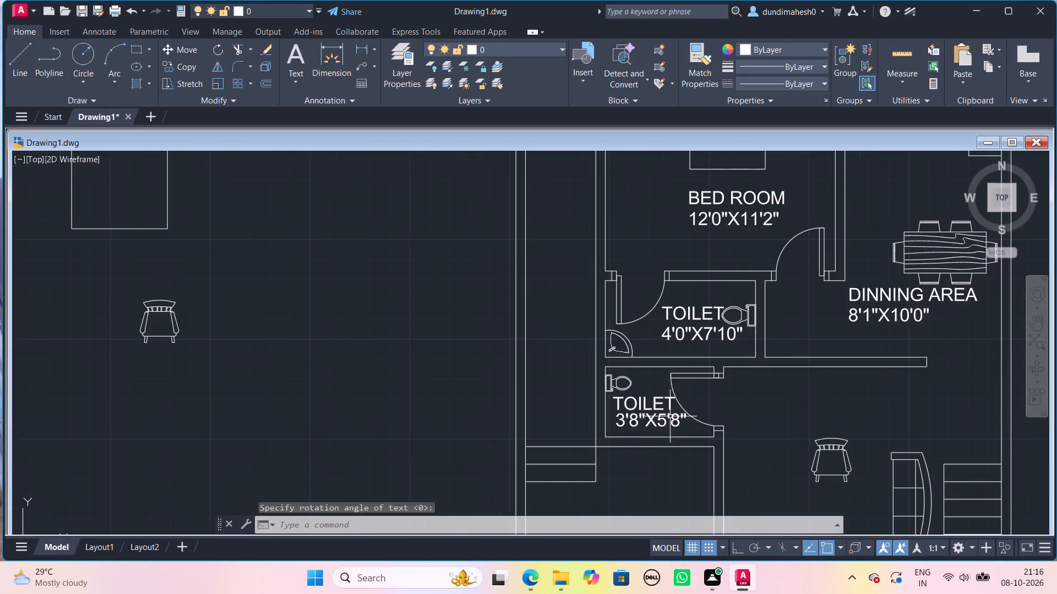
{"action": "scroll", "coordinate": [654, 424], "scroll_direction": "down", "scroll_amount": 1}
{"action": "middle_click_drag", "start_coordinate": [660, 425], "coordinate": [433, 285]}
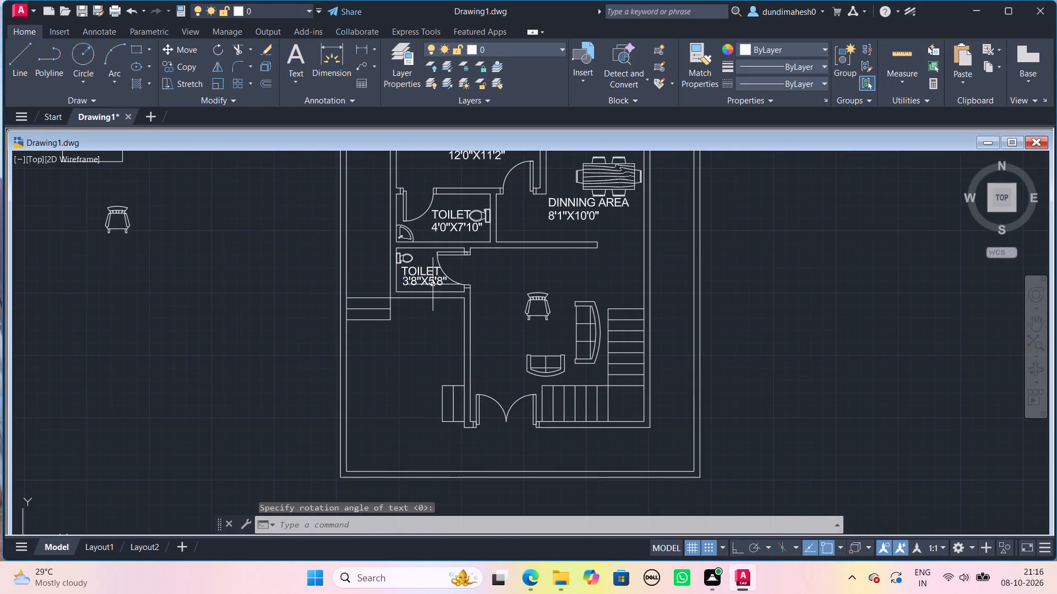
{"action": "scroll", "coordinate": [506, 337], "scroll_direction": "up", "scroll_amount": 2}
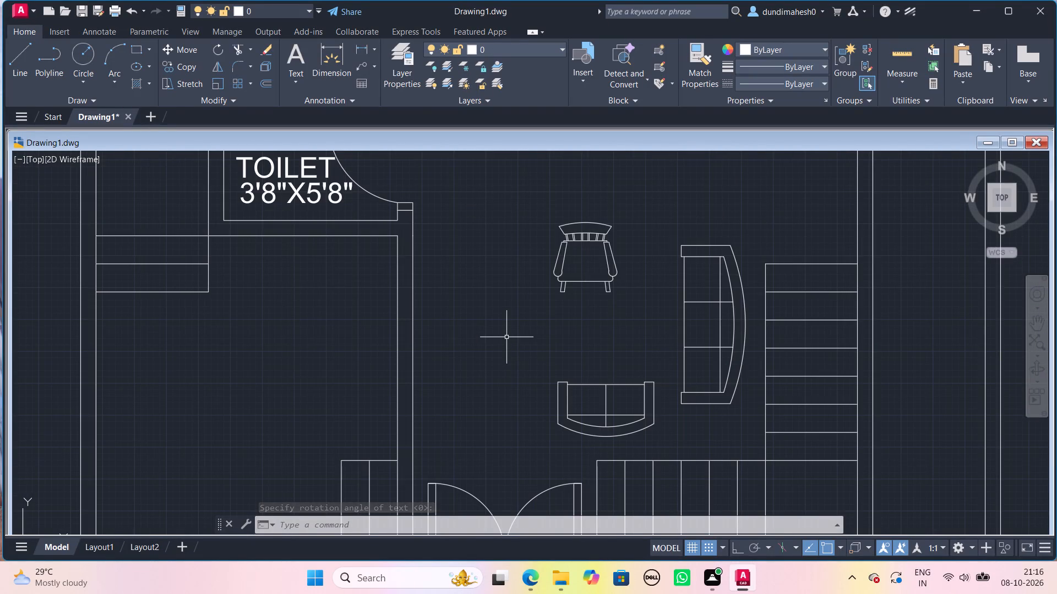
{"action": "key", "text": "space"}
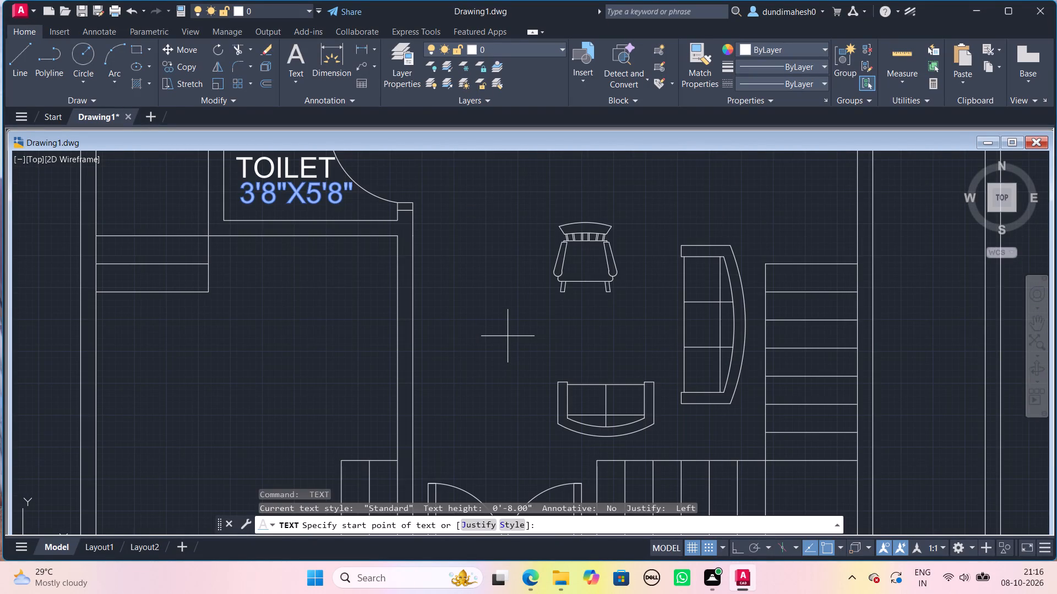
{"action": "left_click", "coordinate": [472, 315]}
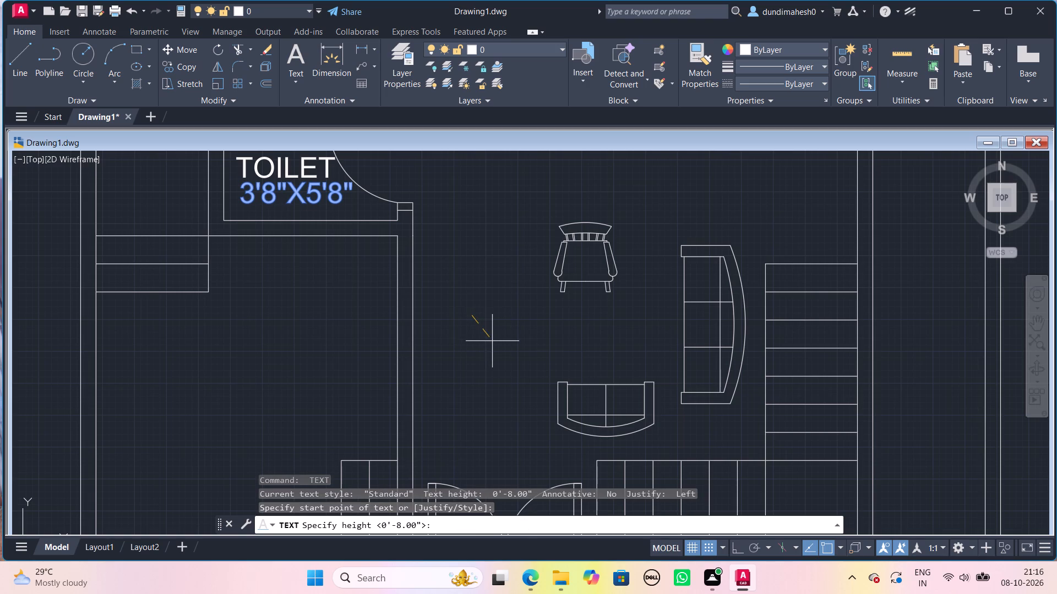
{"action": "key", "text": "space"}
{"action": "key", "text": "space"}
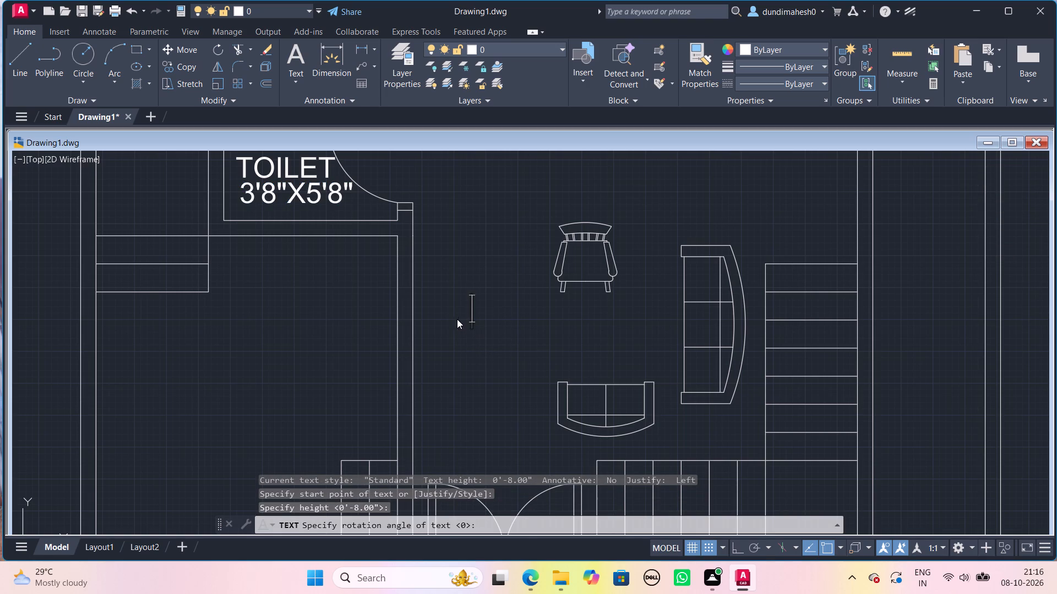
{"action": "left_click", "coordinate": [456, 319]}
{"action": "type", "text": "LIVI"}
{"action": "type", "text": "NG"}
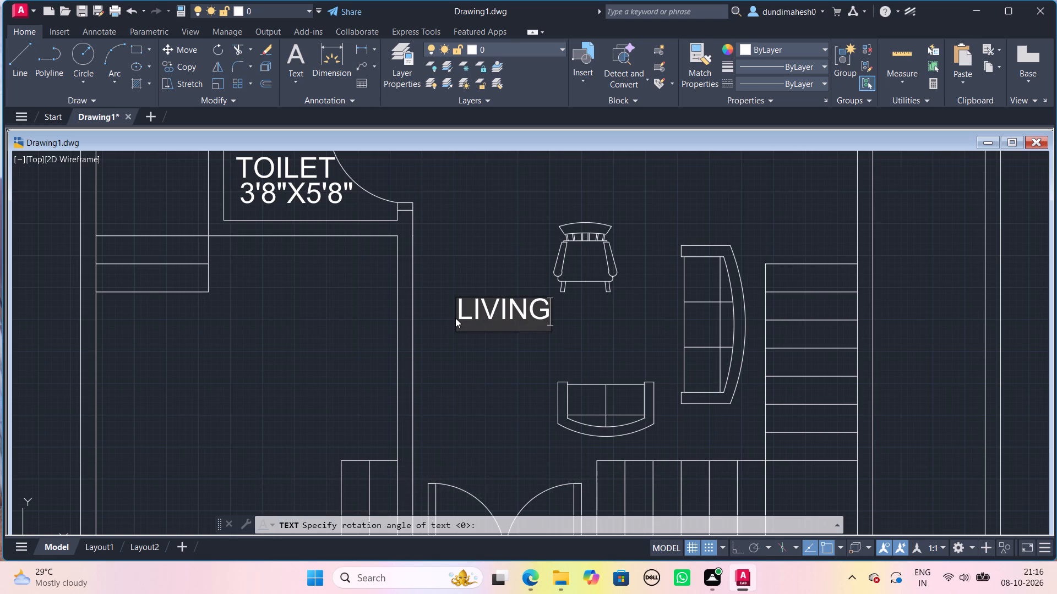
{"action": "key", "text": "space"}
{"action": "type", "text": "ROOM"}
{"action": "key", "text": "Return"}
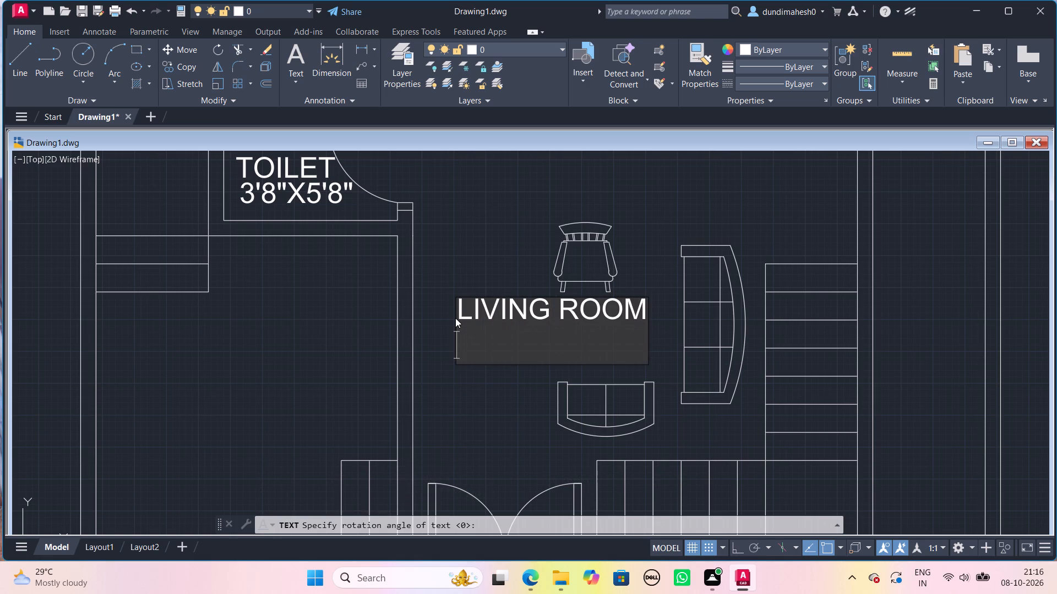
Add the size line 14'8"X15'4" under the LIVING ROOM label and finish the text.
{"action": "type", "text": "14"}
{"action": "key", "text": "apostrophe"}
{"action": "type", "text": "8\""}
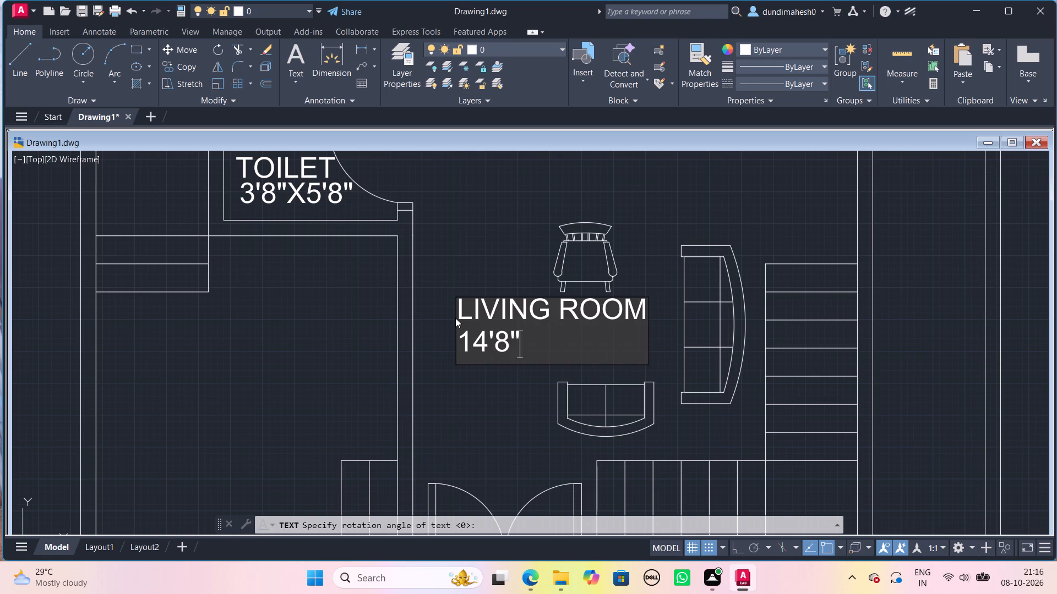
{"action": "key", "text": "x"}
{"action": "type", "text": "15'"}
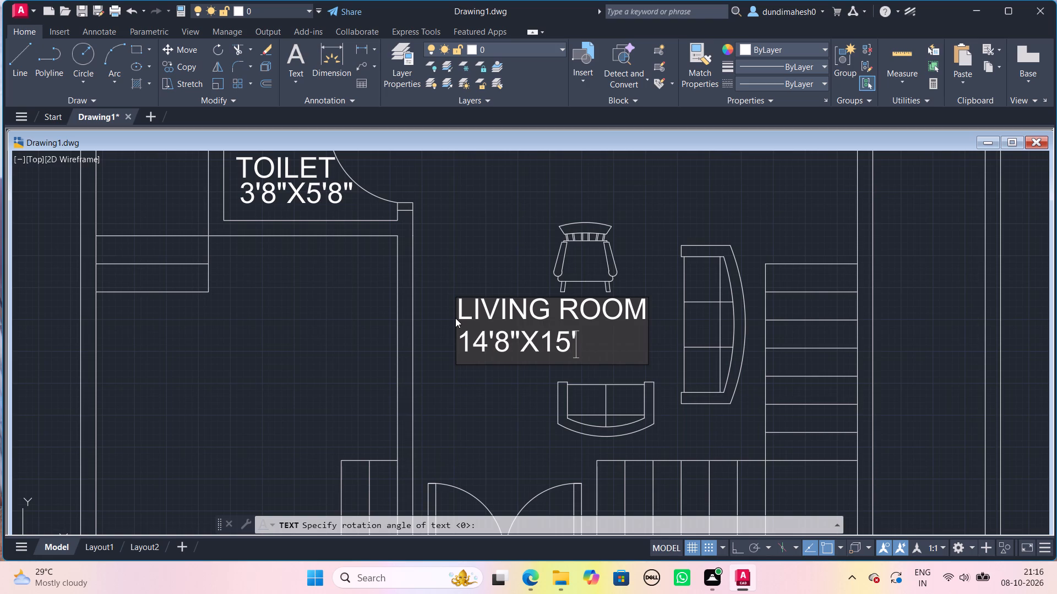
{"action": "type", "text": "4\""}
{"action": "key", "text": "Return"}
{"action": "key", "text": "Return"}
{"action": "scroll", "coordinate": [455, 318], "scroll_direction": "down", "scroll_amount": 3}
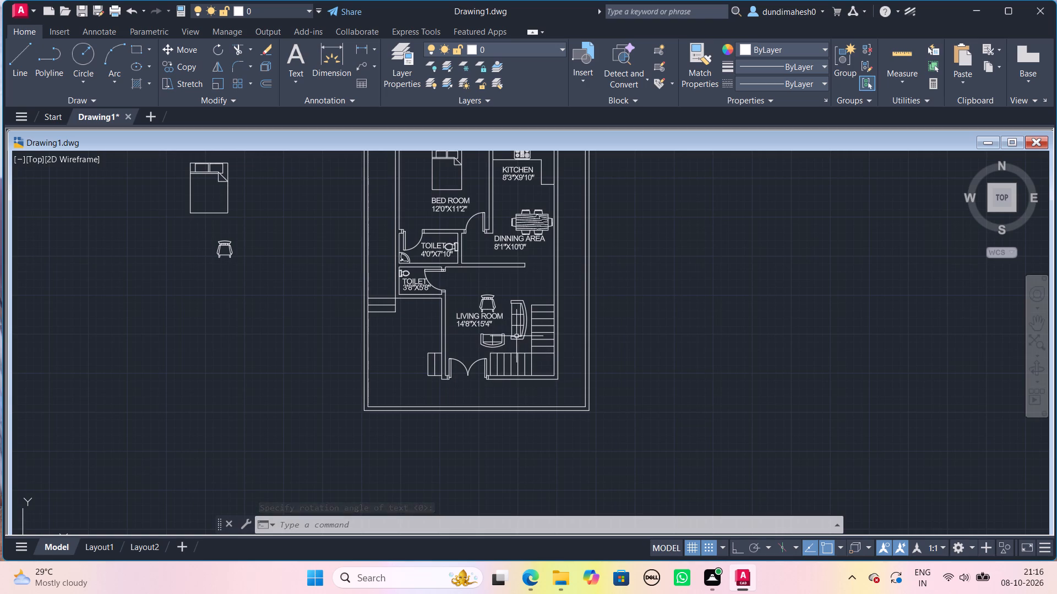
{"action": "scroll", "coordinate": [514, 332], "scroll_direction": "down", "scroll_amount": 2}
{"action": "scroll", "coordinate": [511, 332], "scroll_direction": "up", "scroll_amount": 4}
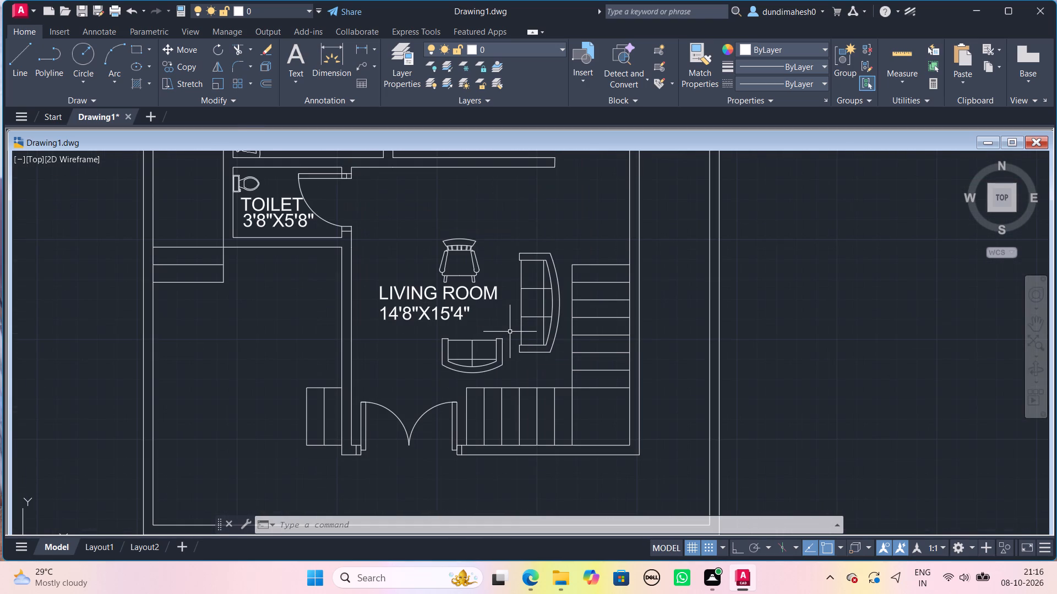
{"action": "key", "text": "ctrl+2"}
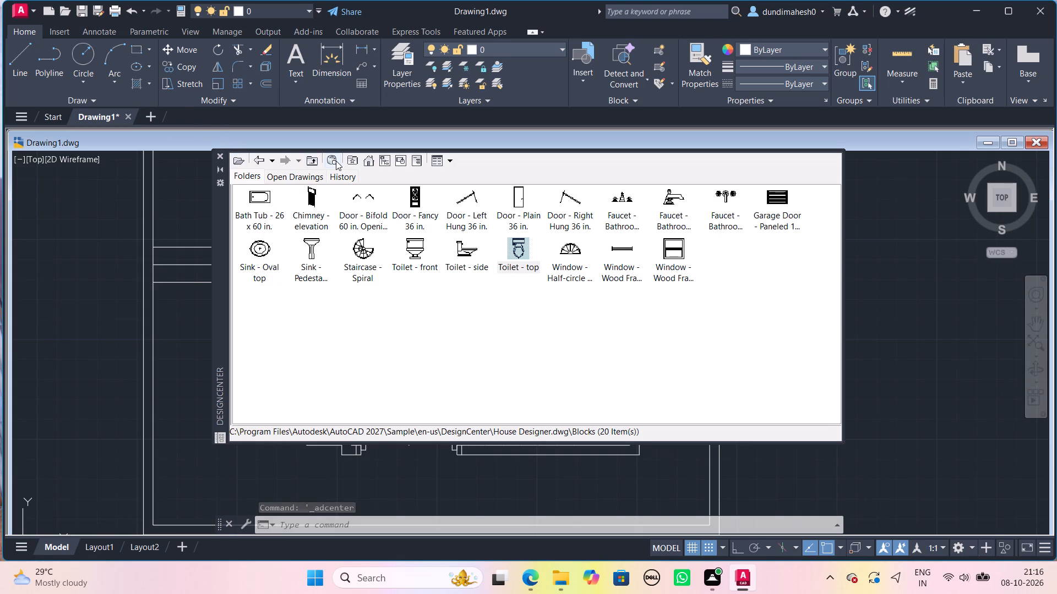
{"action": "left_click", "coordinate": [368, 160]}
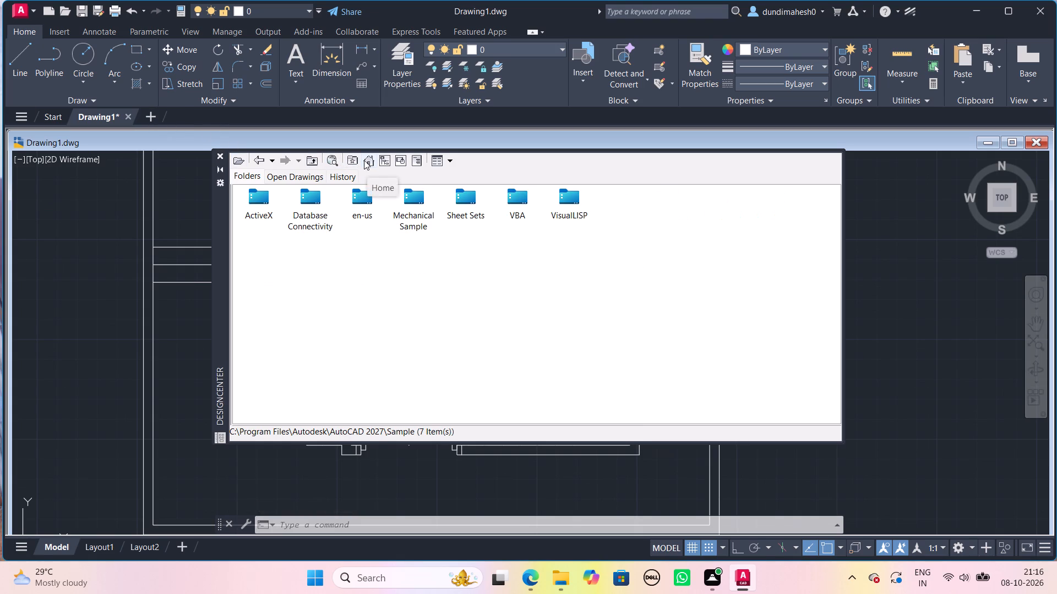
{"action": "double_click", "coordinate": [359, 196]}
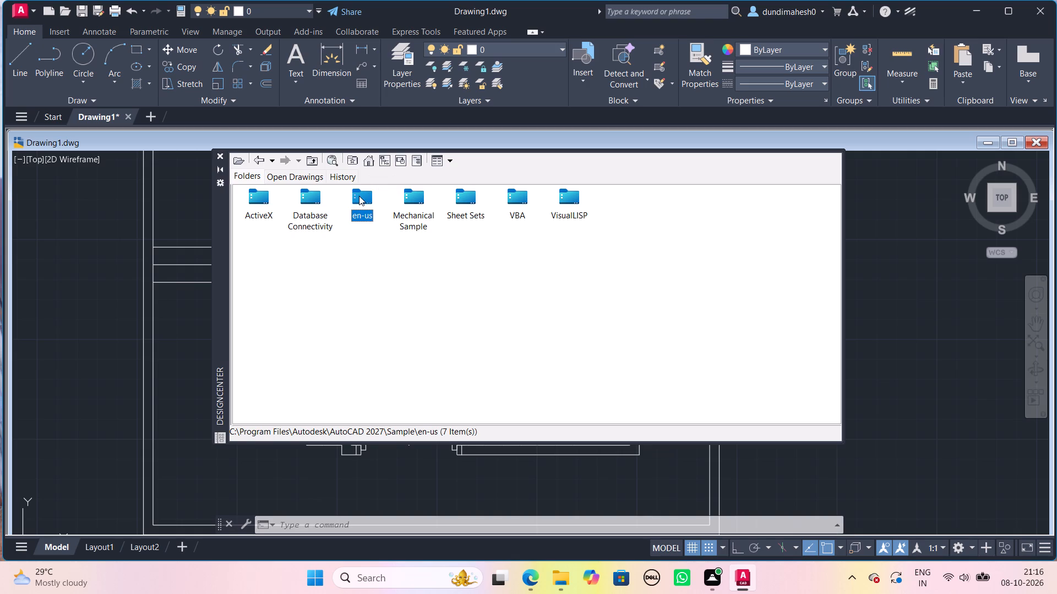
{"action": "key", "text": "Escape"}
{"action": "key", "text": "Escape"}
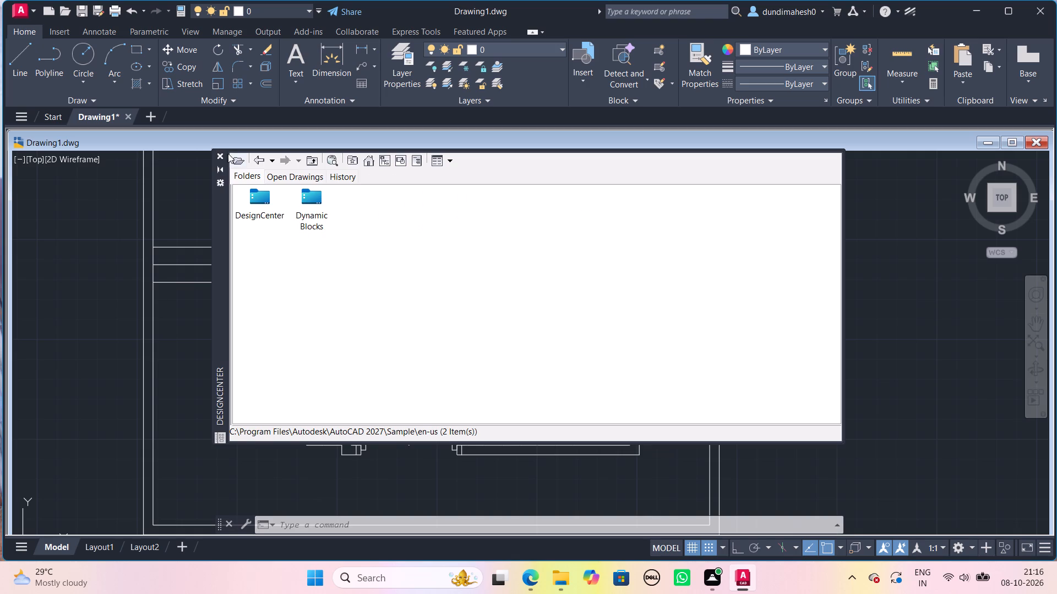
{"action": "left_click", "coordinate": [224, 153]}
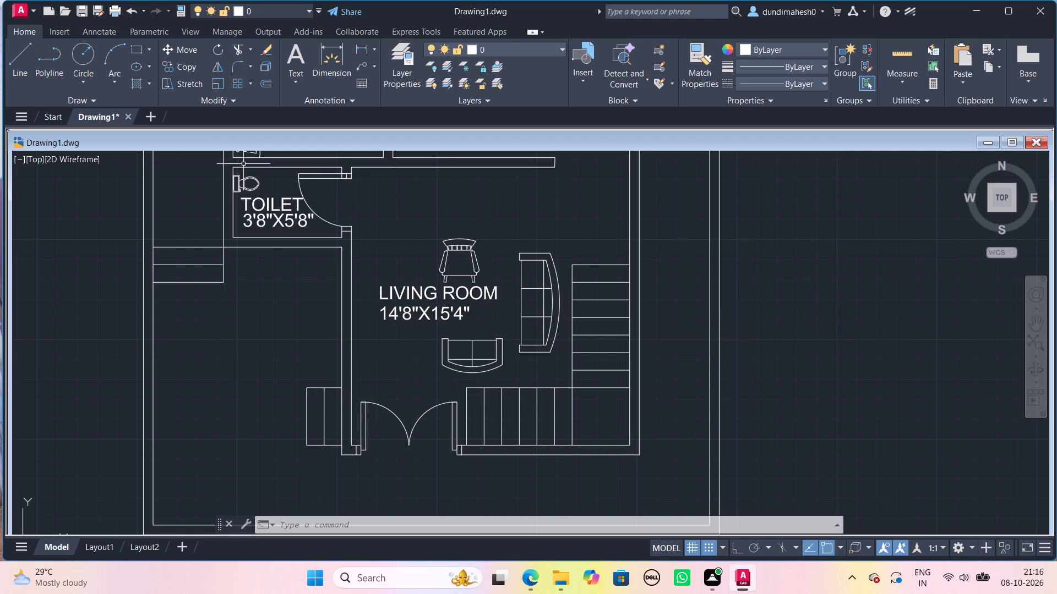
Open the tool palettes and look through the imperial and metric samples of the Civil palette.
{"action": "key", "text": "ctrl+3"}
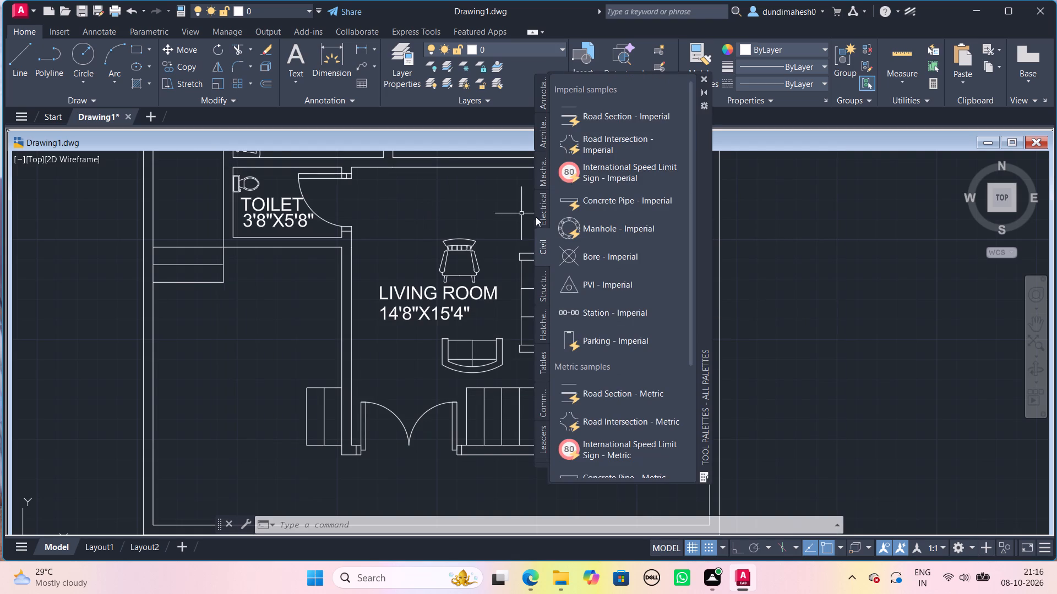
{"action": "scroll", "coordinate": [575, 238], "scroll_direction": "down", "scroll_amount": 5}
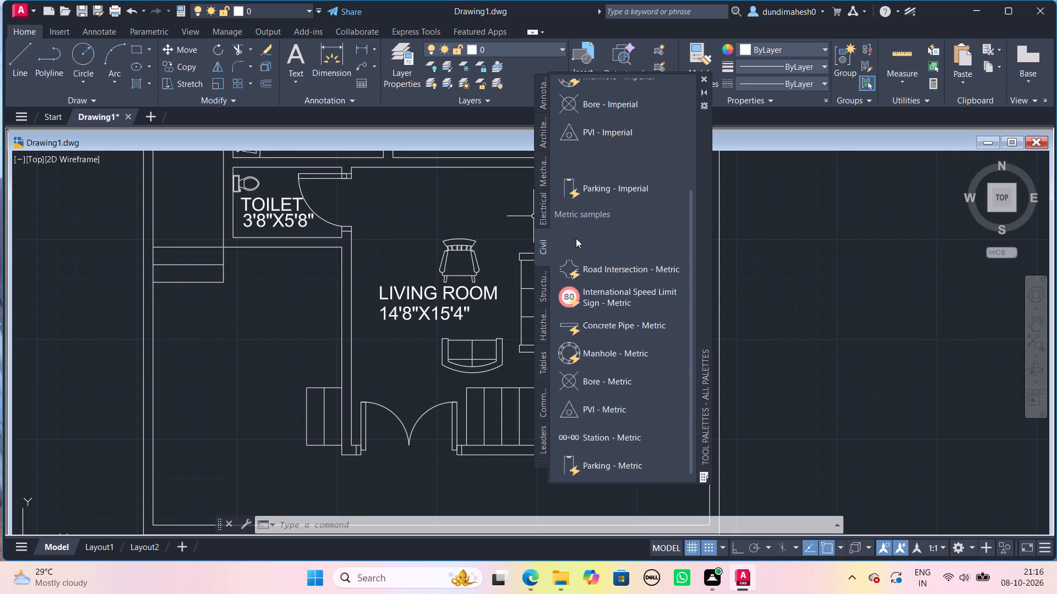
{"action": "scroll", "coordinate": [576, 238], "scroll_direction": "down", "scroll_amount": 2}
{"action": "scroll", "coordinate": [603, 283], "scroll_direction": "down", "scroll_amount": 5}
{"action": "scroll", "coordinate": [609, 325], "scroll_direction": "up", "scroll_amount": 5}
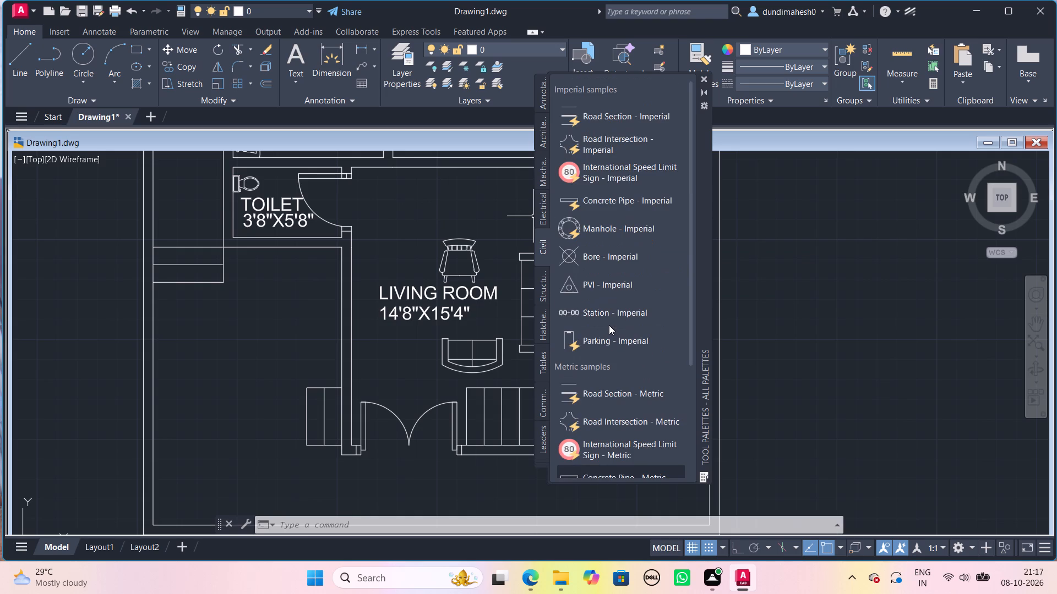
{"action": "scroll", "coordinate": [609, 325], "scroll_direction": "up", "scroll_amount": 2}
{"action": "scroll", "coordinate": [609, 325], "scroll_direction": "down", "scroll_amount": 5}
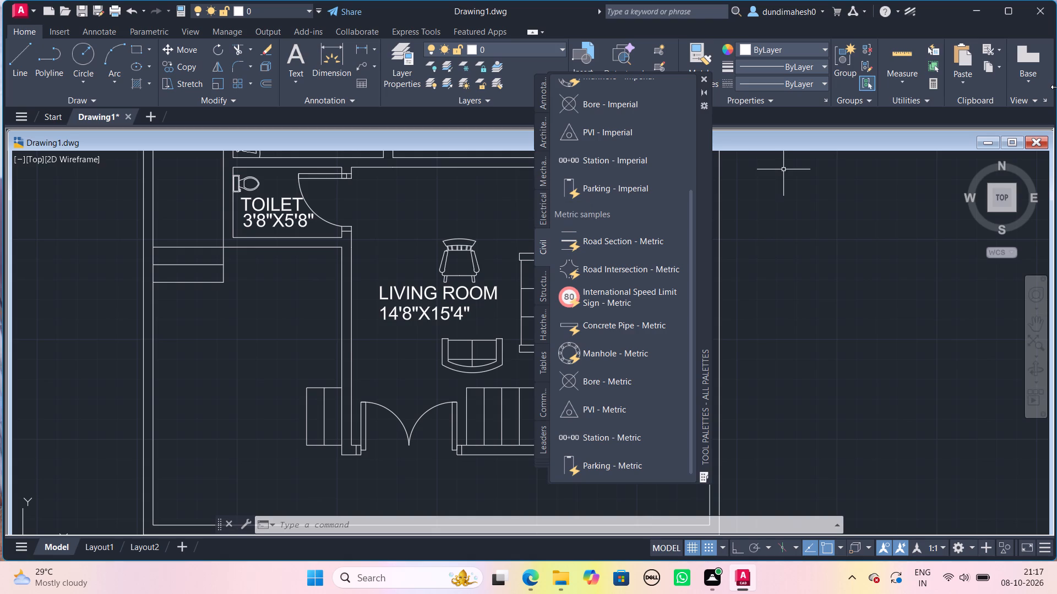
{"action": "scroll", "coordinate": [640, 382], "scroll_direction": "down", "scroll_amount": 7}
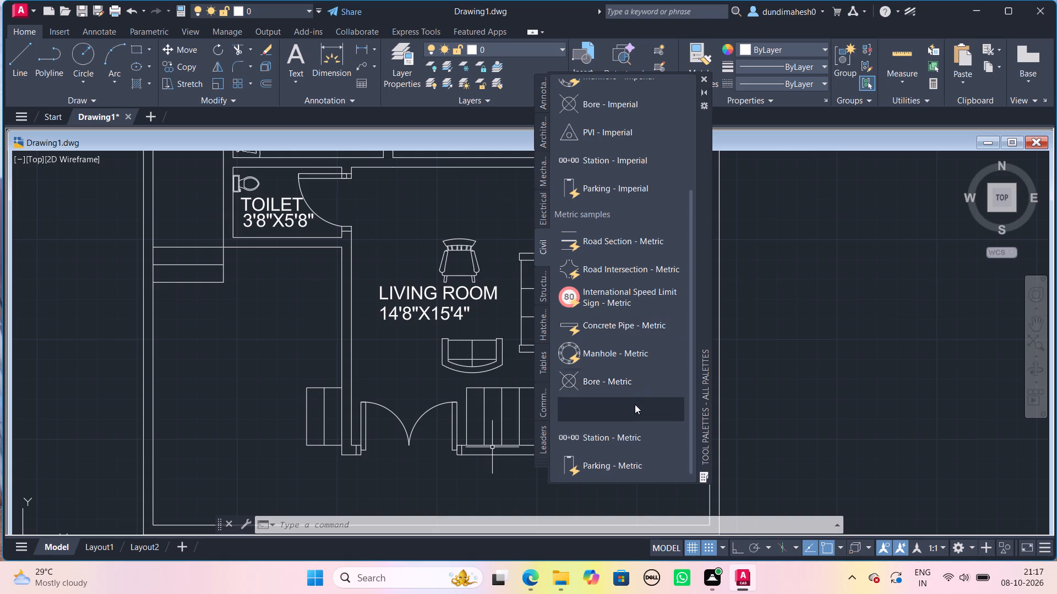
{"action": "scroll", "coordinate": [635, 404], "scroll_direction": "up", "scroll_amount": 5}
{"action": "scroll", "coordinate": [635, 404], "scroll_direction": "down", "scroll_amount": 8}
{"action": "scroll", "coordinate": [677, 313], "scroll_direction": "up", "scroll_amount": 5}
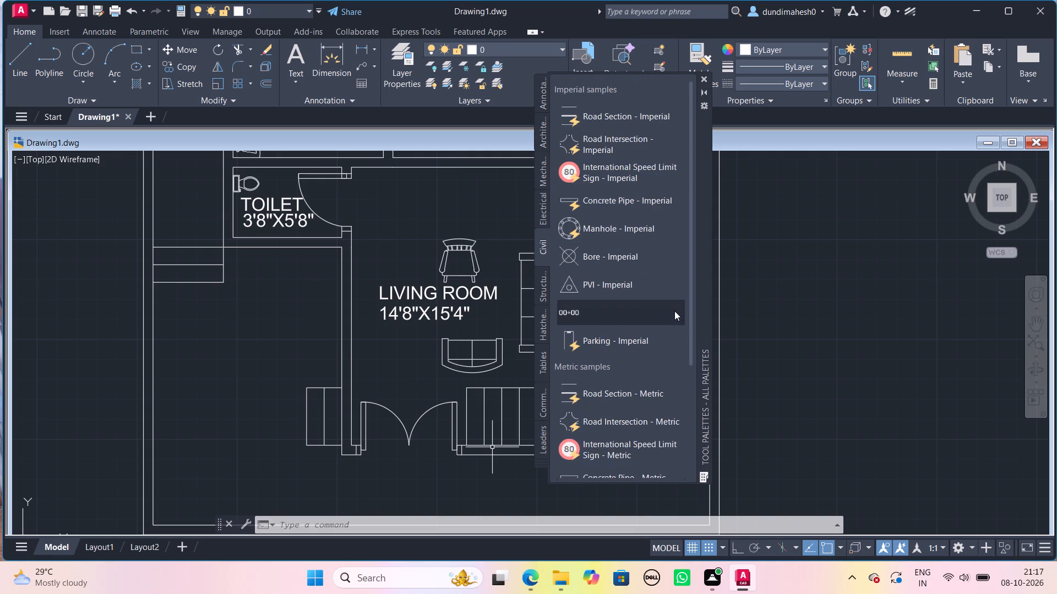
Insert the Vehicles - Metric block from the Architectural tool palette outside the plot, beside the living room side, and close the palettes.
{"action": "left_click", "coordinate": [546, 128]}
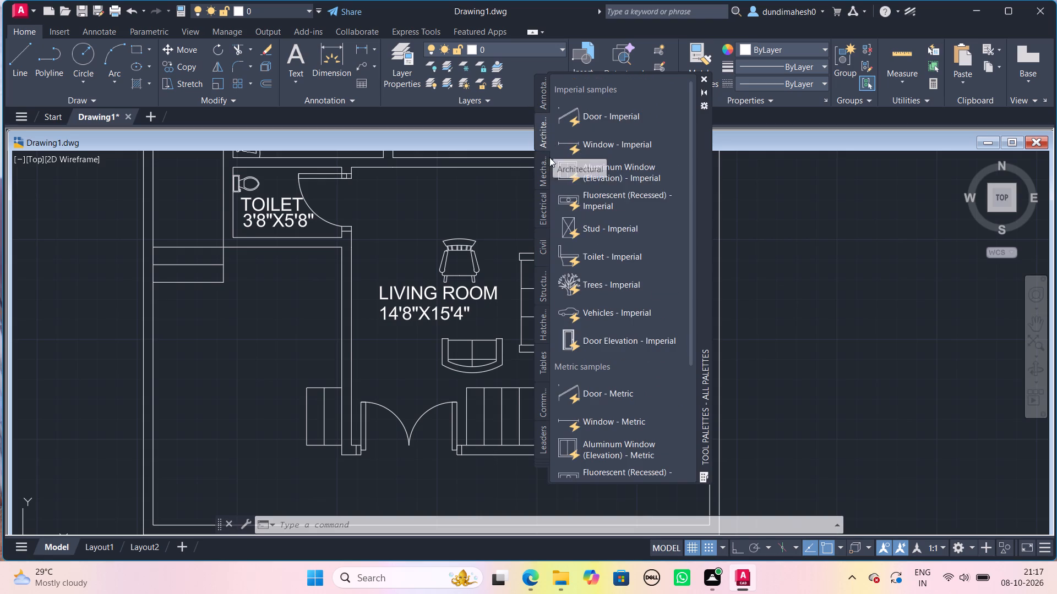
{"action": "scroll", "coordinate": [589, 314], "scroll_direction": "down", "scroll_amount": 4}
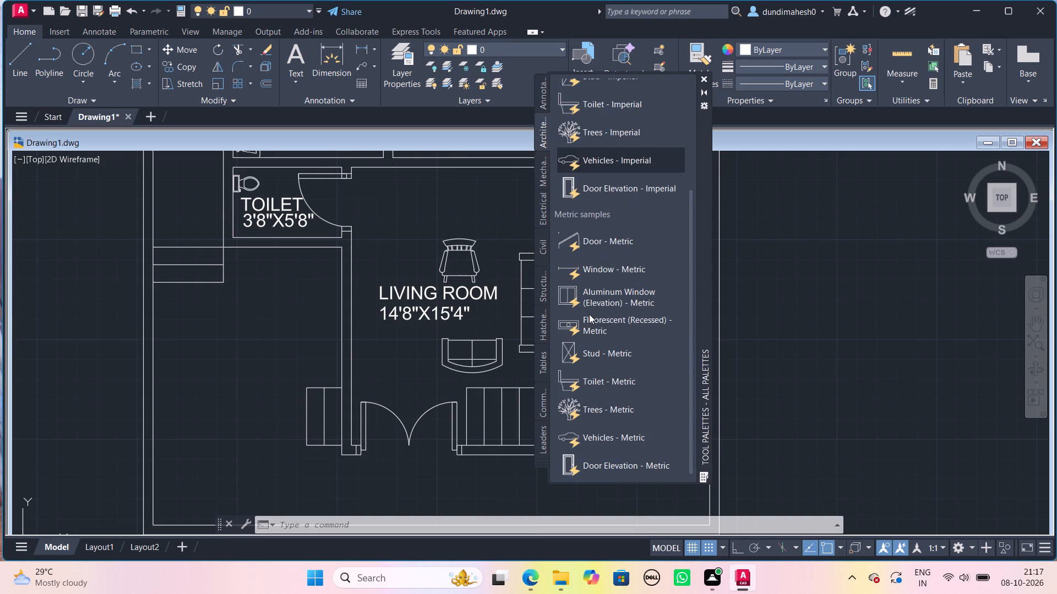
{"action": "scroll", "coordinate": [589, 314], "scroll_direction": "down", "scroll_amount": 4}
{"action": "scroll", "coordinate": [615, 350], "scroll_direction": "down", "scroll_amount": 4}
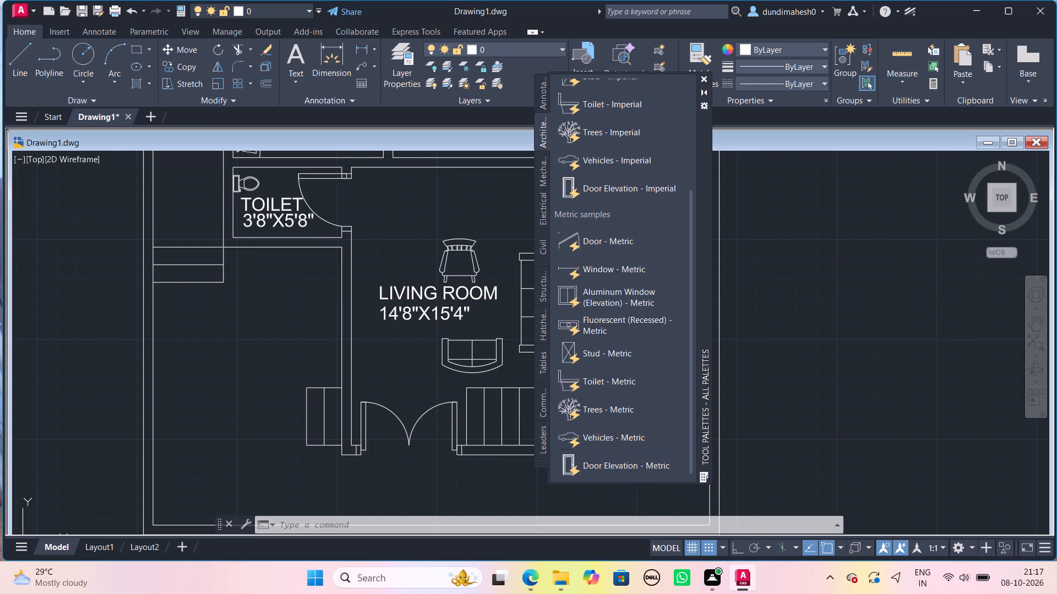
{"action": "left_click_drag", "start_coordinate": [618, 449], "coordinate": [595, 450]}
{"action": "left_click_drag", "start_coordinate": [591, 435], "coordinate": [781, 432]}
{"action": "scroll", "coordinate": [722, 435], "scroll_direction": "down", "scroll_amount": 2}
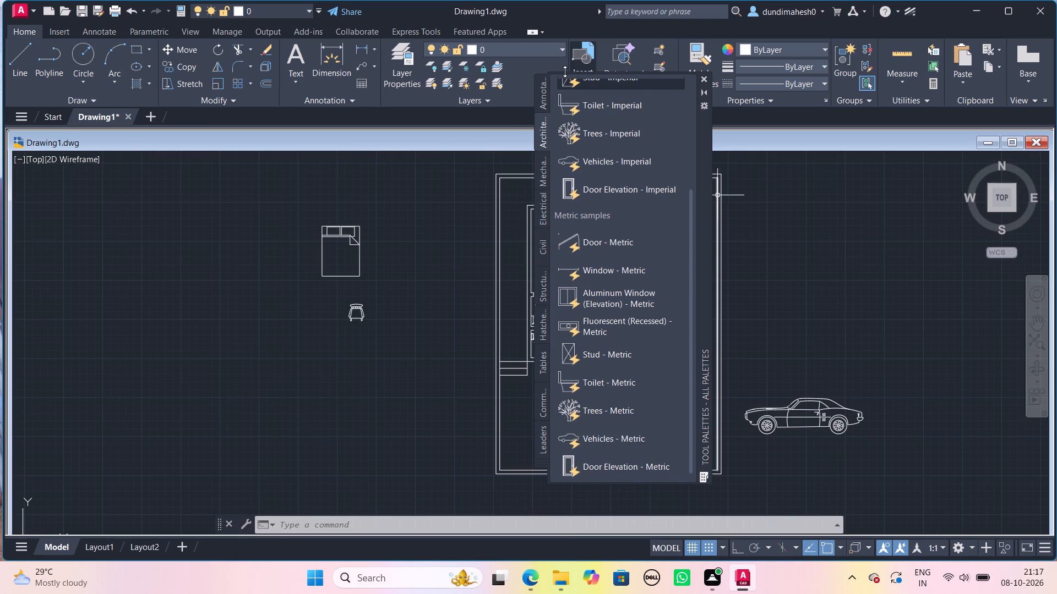
{"action": "scroll", "coordinate": [573, 112], "scroll_direction": "down", "scroll_amount": 2}
{"action": "scroll", "coordinate": [577, 113], "scroll_direction": "up", "scroll_amount": 4}
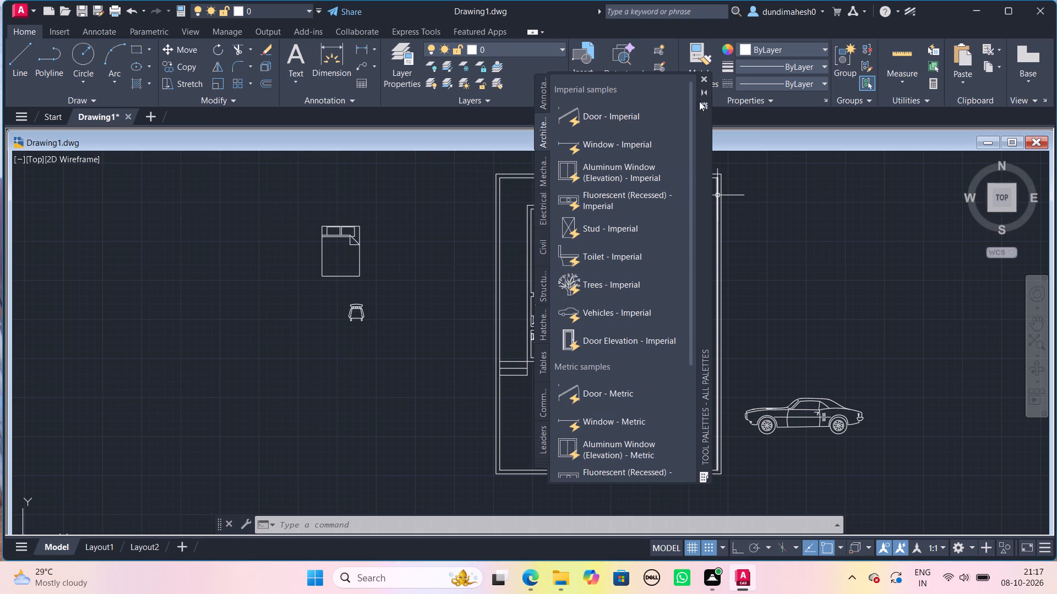
{"action": "left_click", "coordinate": [707, 76]}
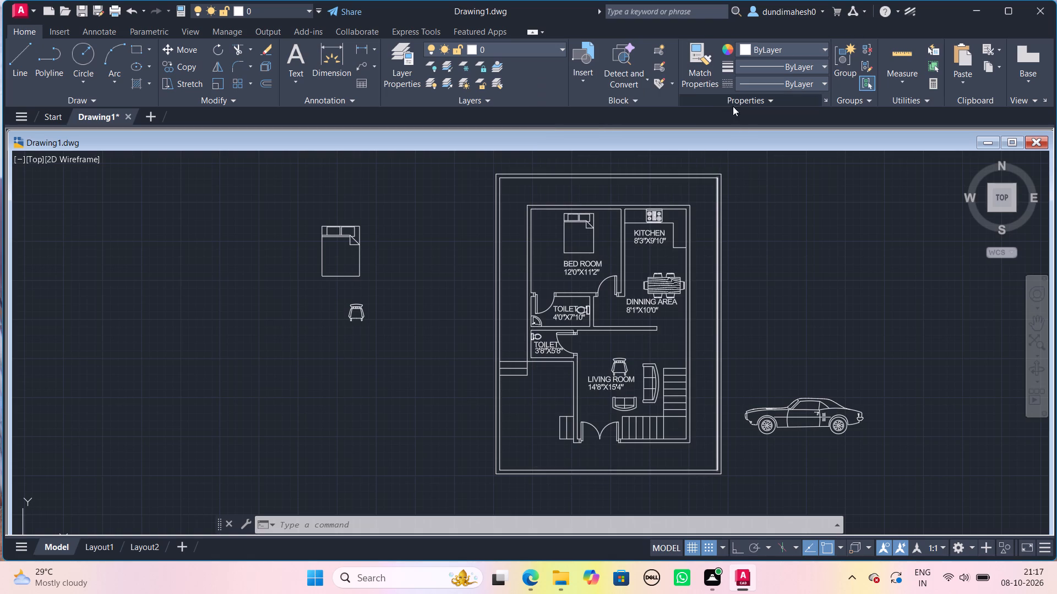
Rotate the car block 270° about its middle so that it stands vertically beside the plot.
{"action": "left_click_drag", "start_coordinate": [808, 492], "coordinate": [811, 471]}
{"action": "left_click", "coordinate": [782, 365]}
{"action": "key", "text": "r"}
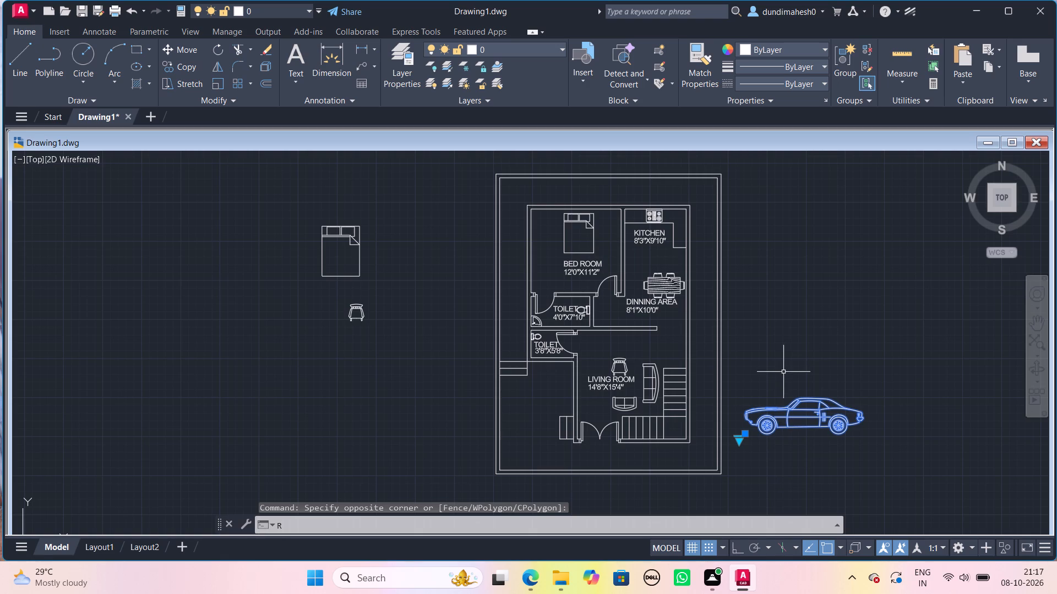
{"action": "key", "text": "o"}
{"action": "key", "text": "Return"}
{"action": "left_click", "coordinate": [815, 407]}
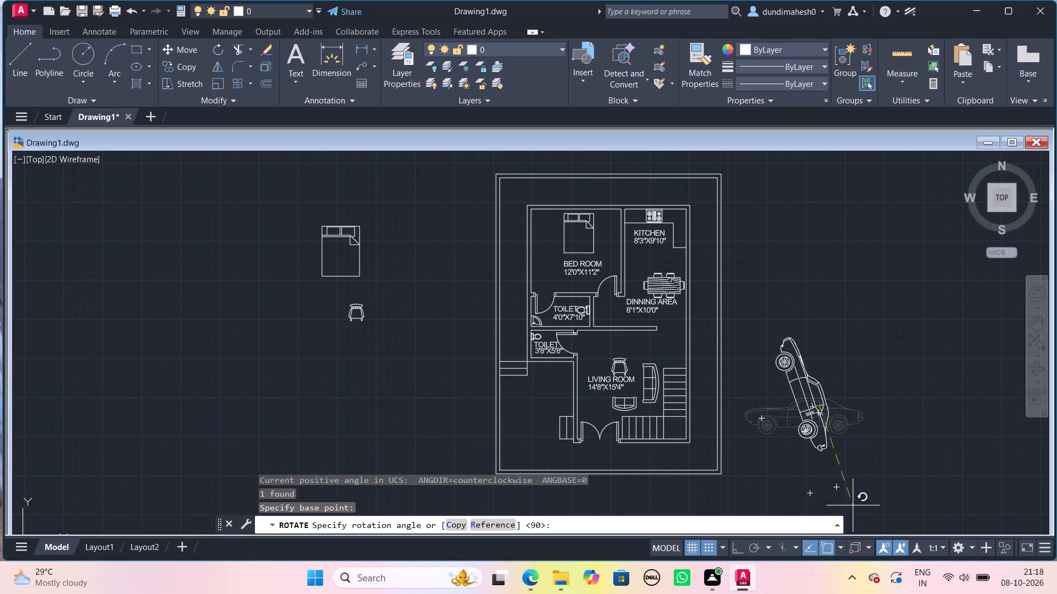
{"action": "left_click", "coordinate": [820, 510]}
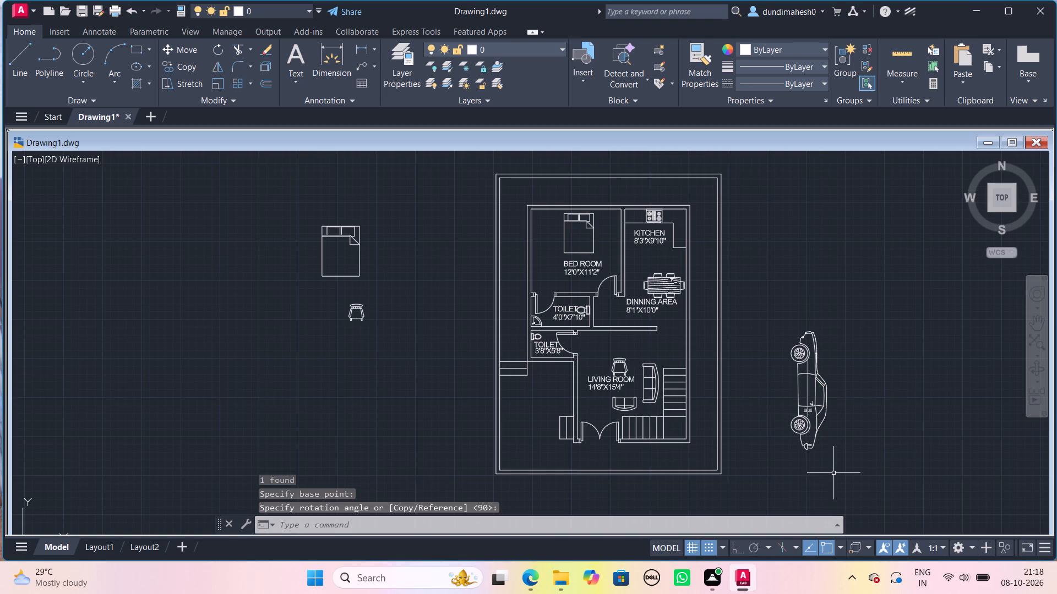
Move the car block into the open parking area between the plot's boundary wall and the living room.
{"action": "key", "text": "m"}
{"action": "key", "text": "Return"}
{"action": "left_click", "coordinate": [820, 399]}
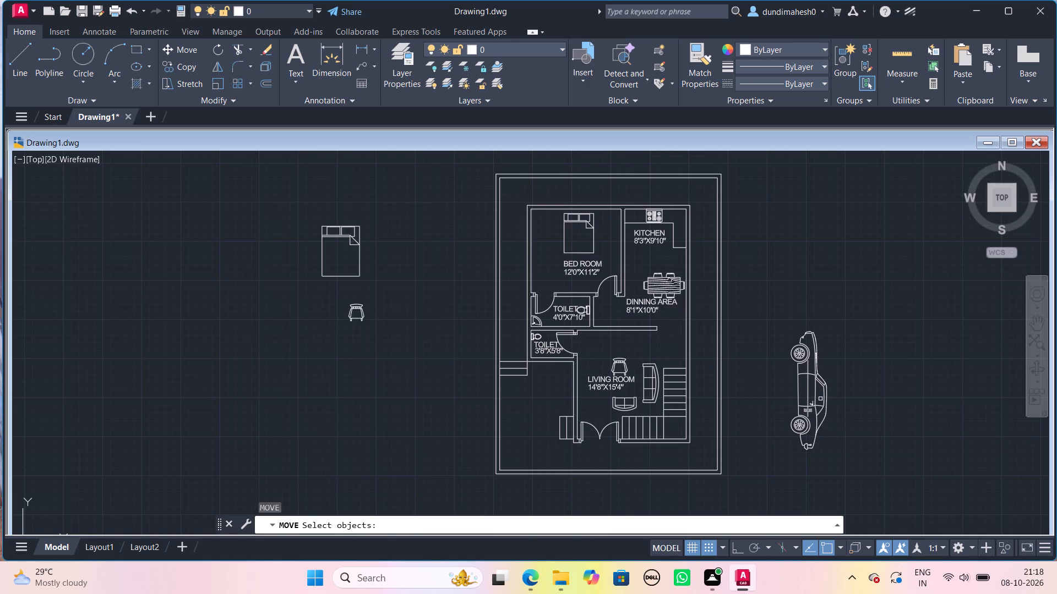
{"action": "left_click", "coordinate": [794, 432]}
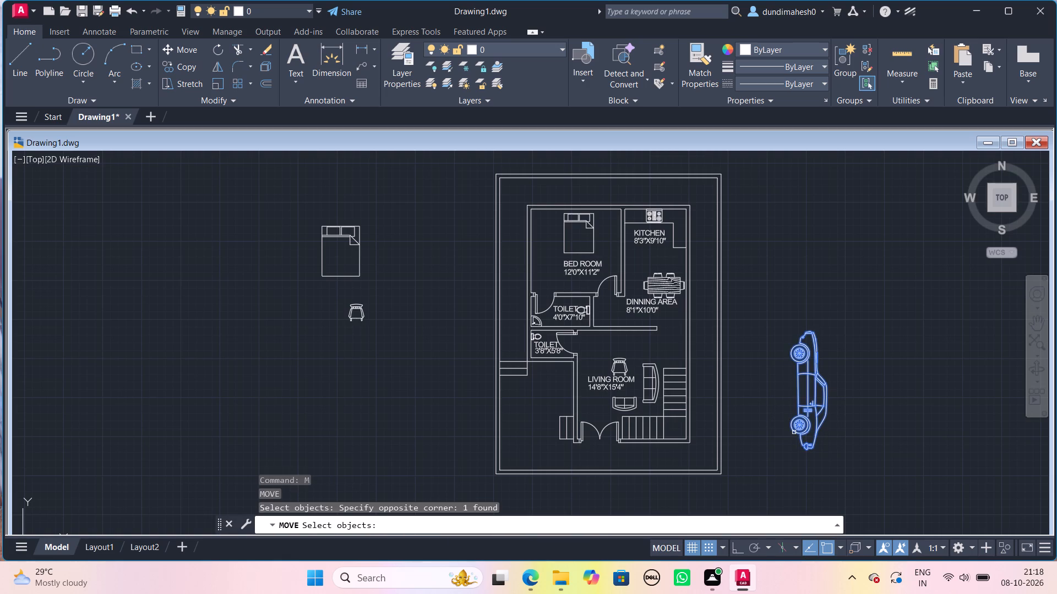
{"action": "key", "text": "space"}
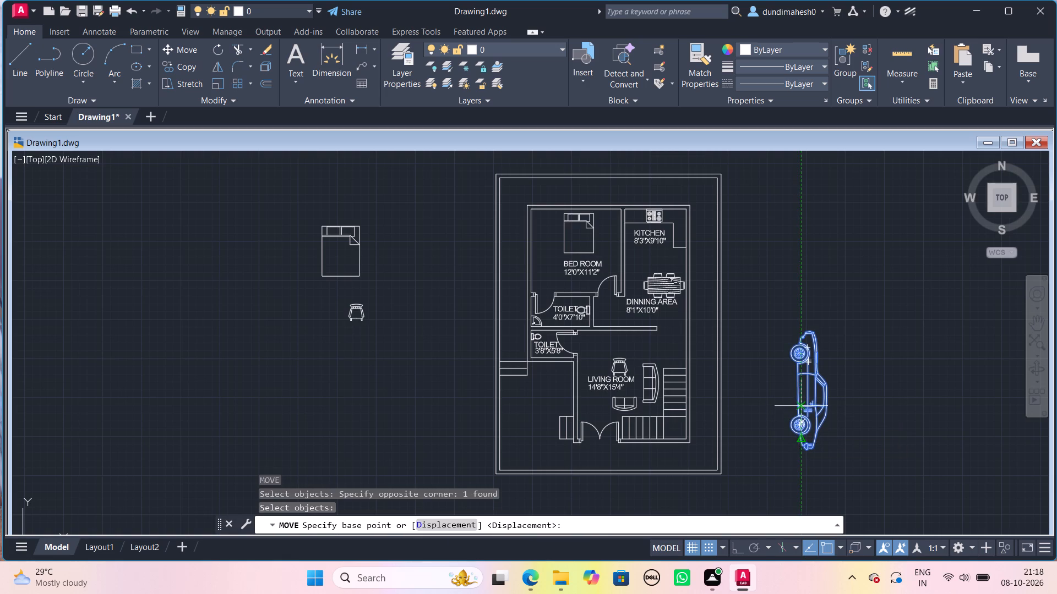
{"action": "left_click", "coordinate": [797, 389]}
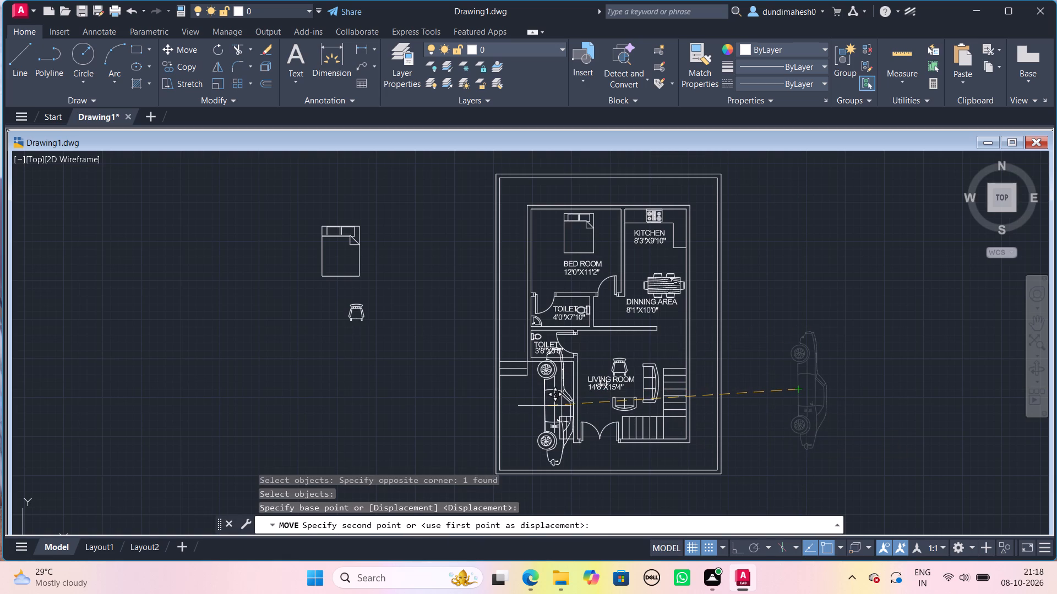
{"action": "left_click", "coordinate": [535, 406]}
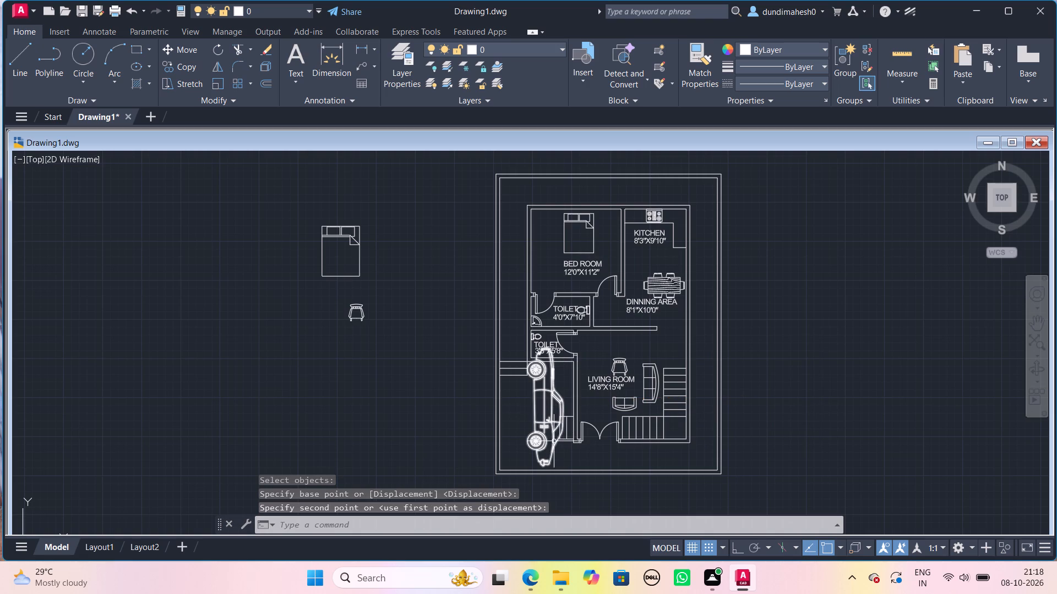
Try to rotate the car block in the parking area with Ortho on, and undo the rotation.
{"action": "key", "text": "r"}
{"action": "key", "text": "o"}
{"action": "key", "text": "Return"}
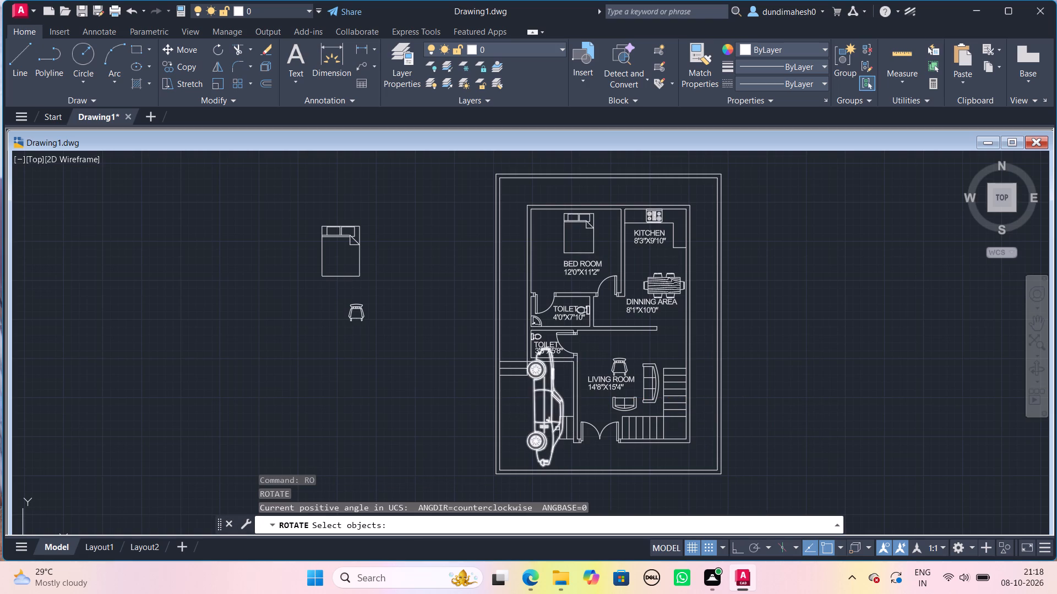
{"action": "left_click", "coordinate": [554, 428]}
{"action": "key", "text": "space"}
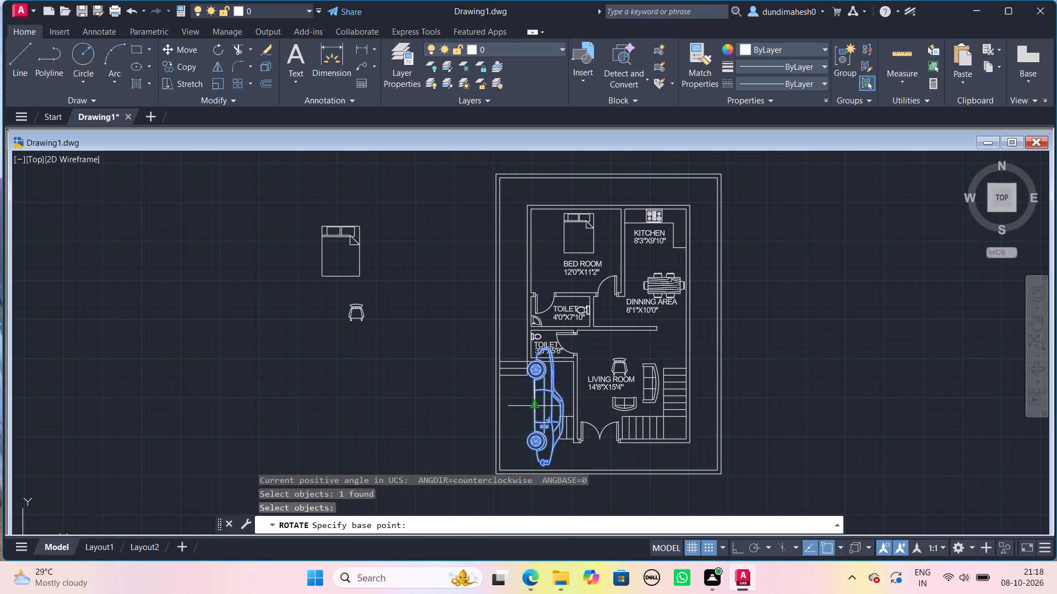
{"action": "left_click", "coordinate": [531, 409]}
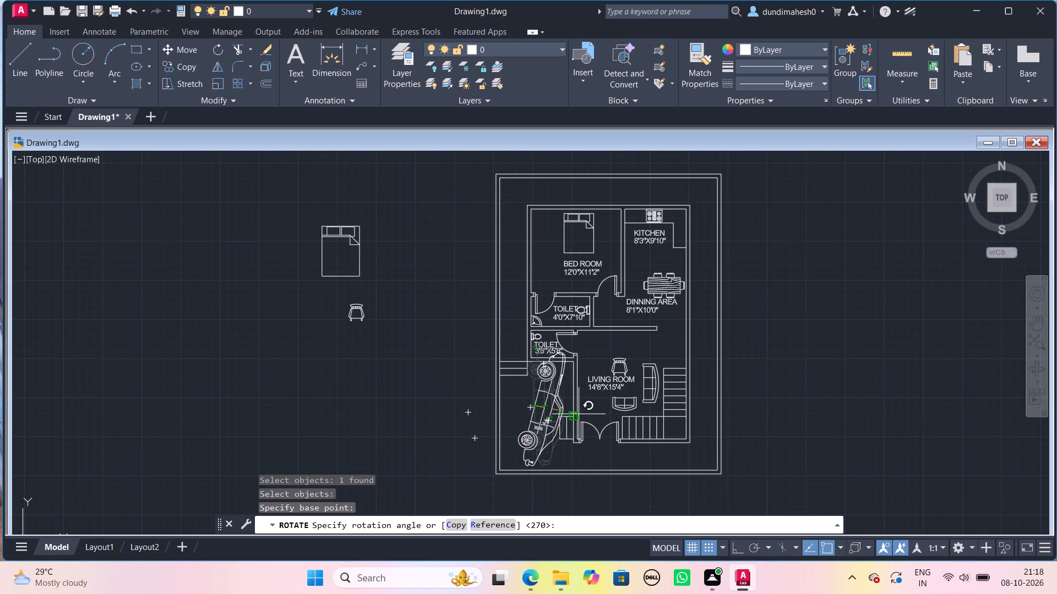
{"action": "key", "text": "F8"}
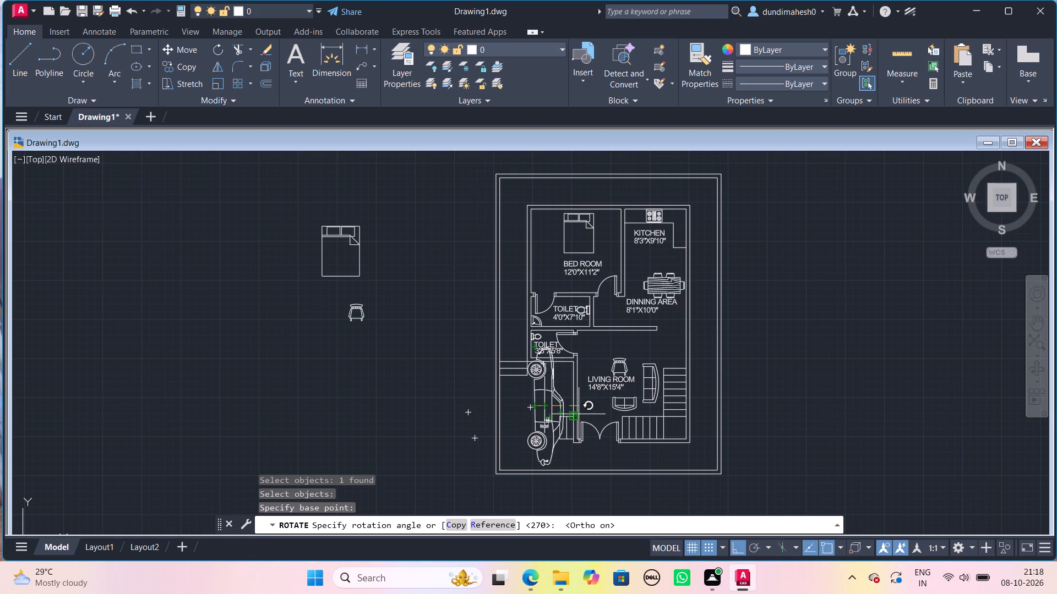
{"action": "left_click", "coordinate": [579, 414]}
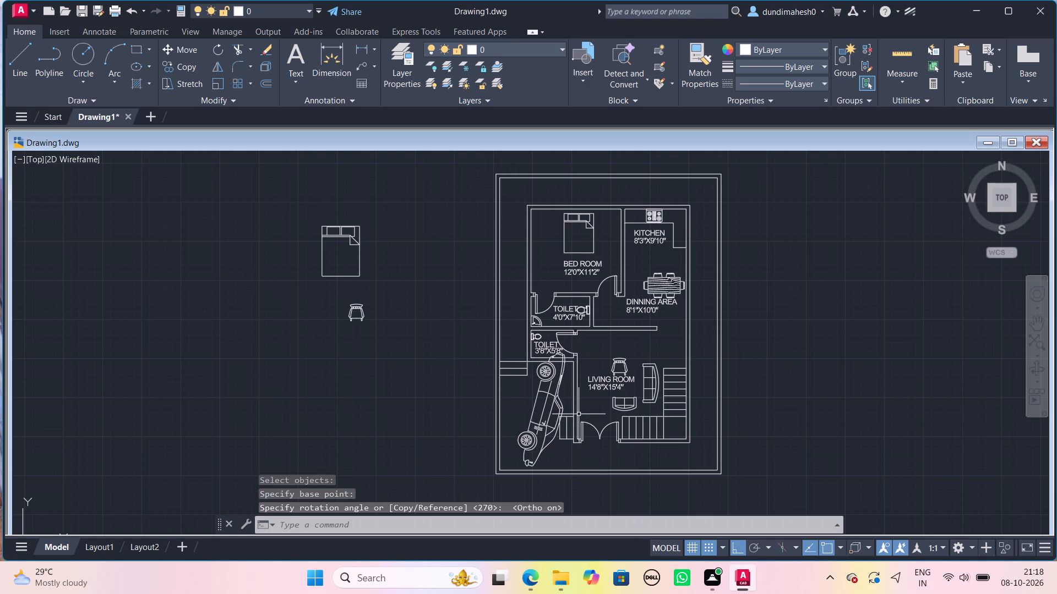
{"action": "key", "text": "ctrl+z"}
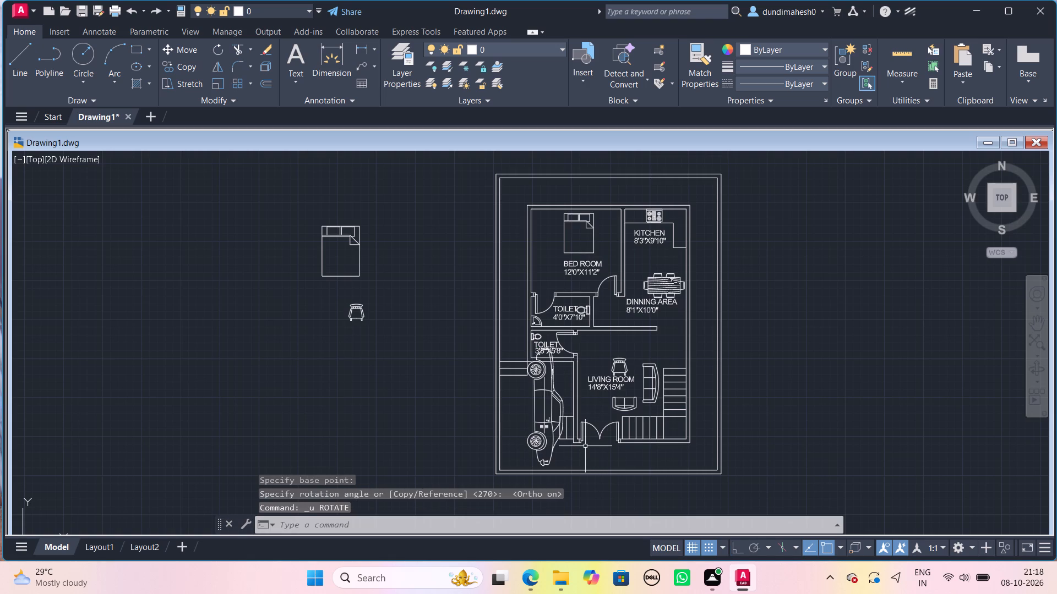
Scale the car block down about its middle so it fits in the parking area outside the small toilet.
{"action": "type", "text": "SC"}
{"action": "key", "text": "Return"}
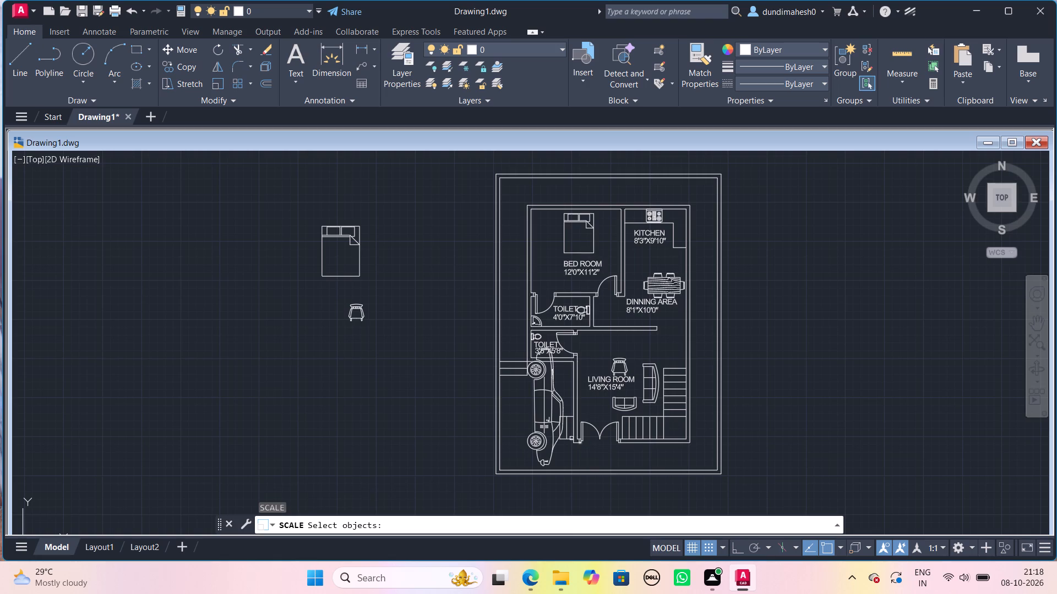
{"action": "left_click", "coordinate": [537, 422]}
{"action": "key", "text": "space"}
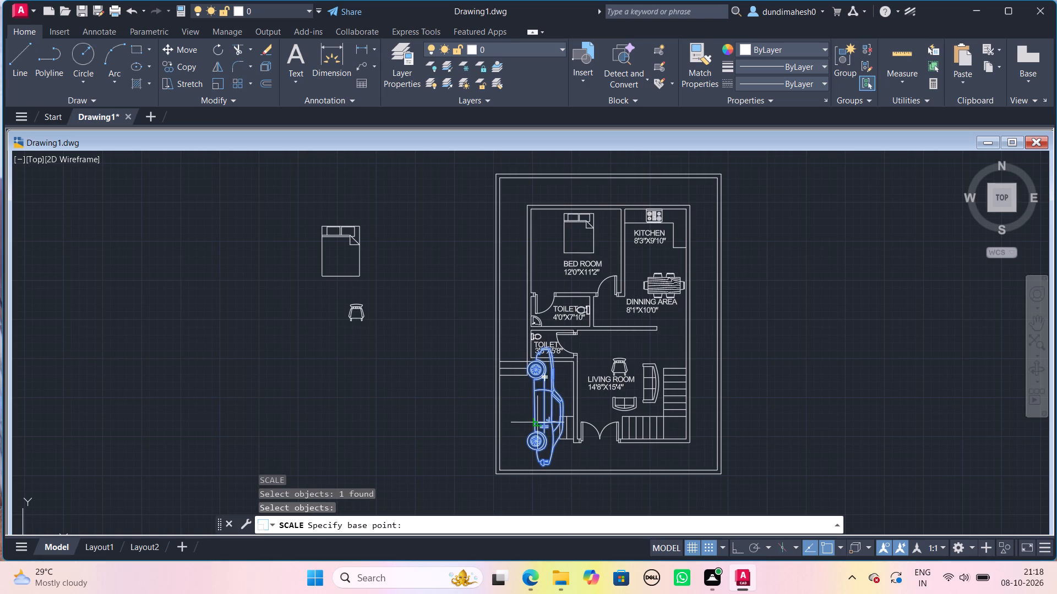
{"action": "left_click", "coordinate": [537, 411]}
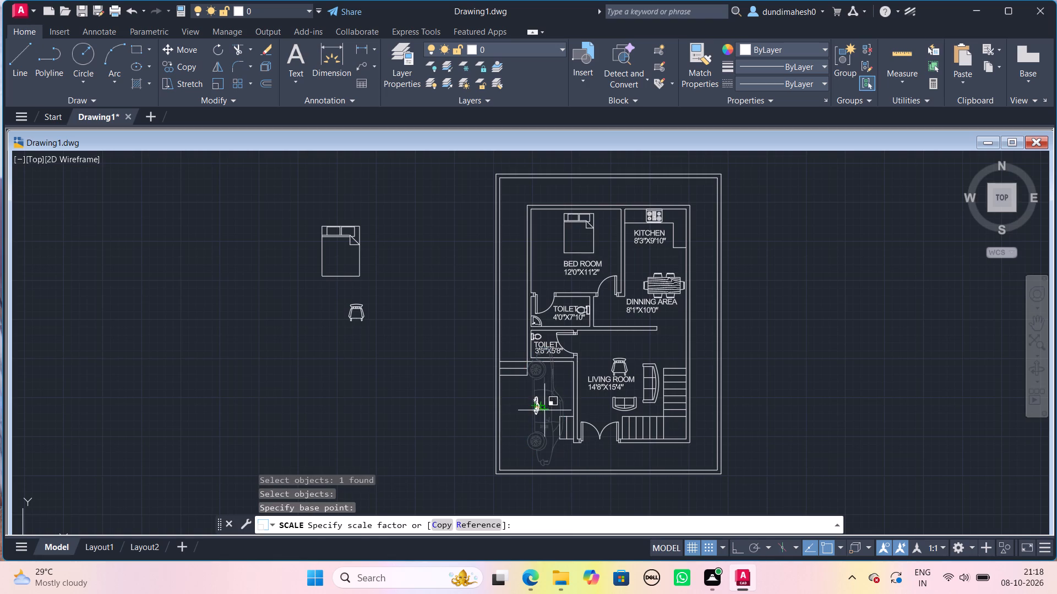
{"action": "left_click", "coordinate": [586, 427]}
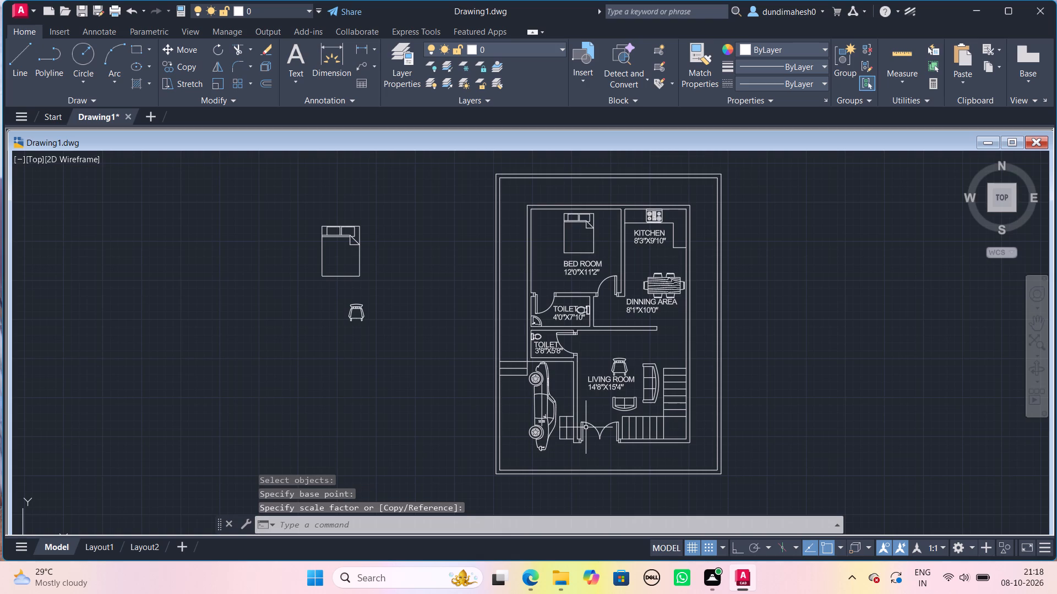
Move the scaled car block slightly away from the toilet wall, towards the plot's front boundary.
{"action": "key", "text": "comma"}
{"action": "key", "text": "BackSpace"}
{"action": "key", "text": "m"}
{"action": "key", "text": "Return"}
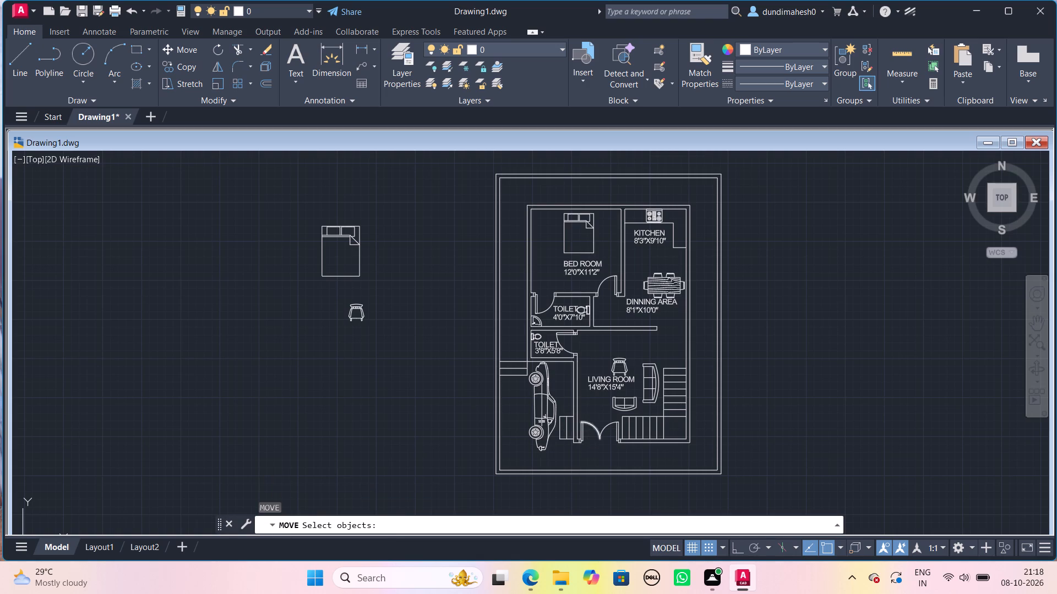
{"action": "left_click", "coordinate": [535, 421]}
{"action": "key", "text": "space"}
{"action": "left_click", "coordinate": [540, 428]}
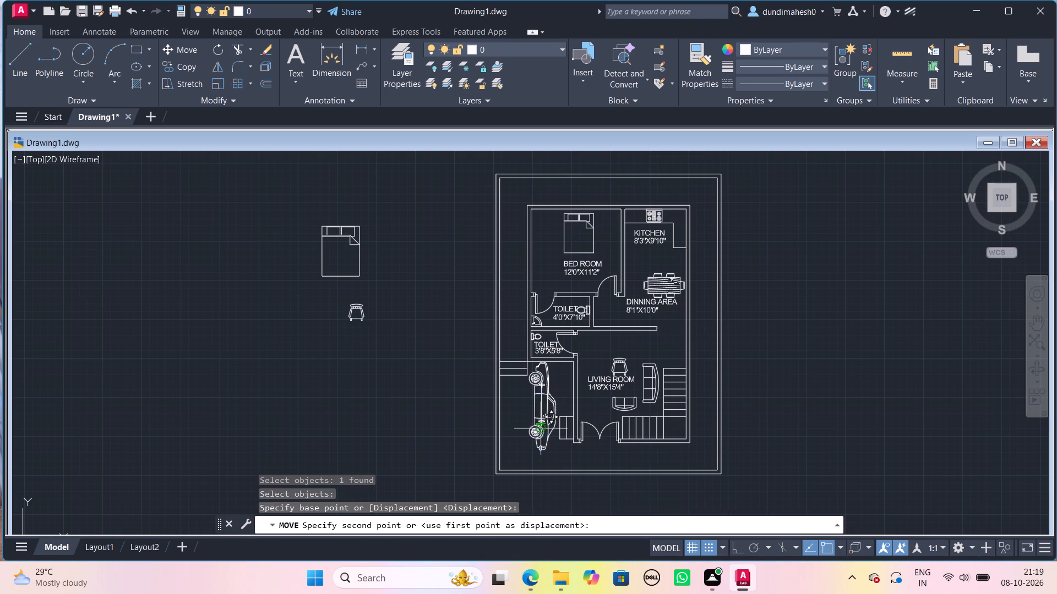
{"action": "left_click", "coordinate": [538, 443]}
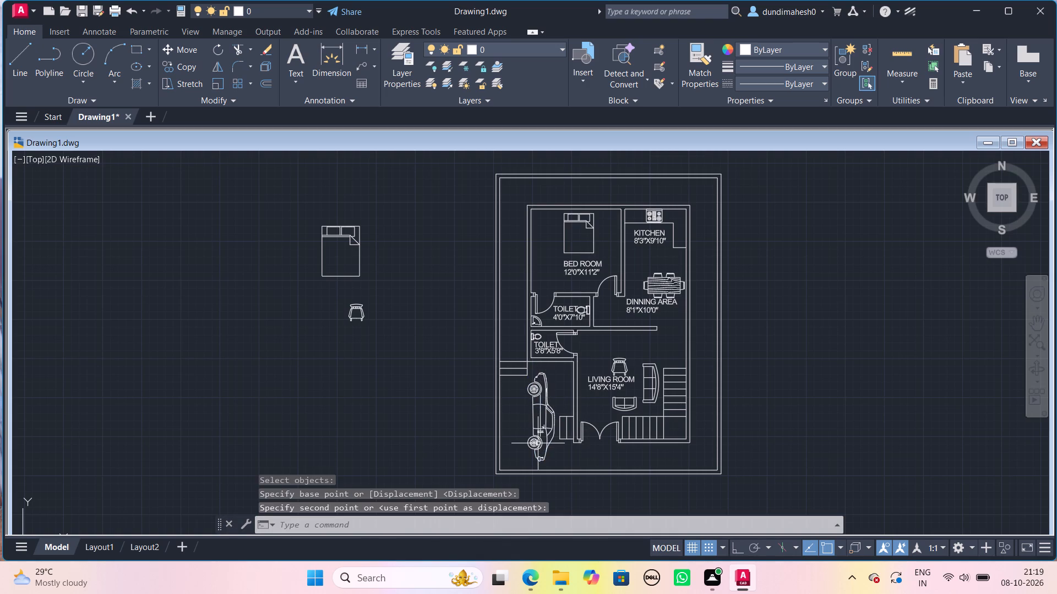
{"action": "key", "text": "Escape"}
Look through the House Designer and Home - Space Planner blocks in DesignCenter and close it.
{"action": "scroll", "coordinate": [537, 444], "scroll_direction": "down", "scroll_amount": 1}
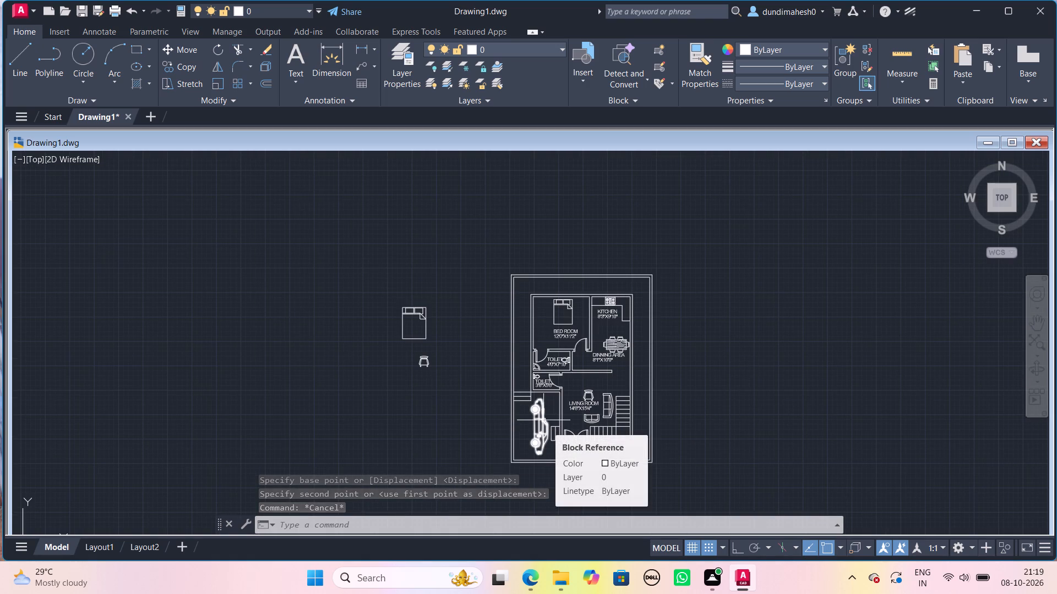
{"action": "key", "text": "ctrl+2"}
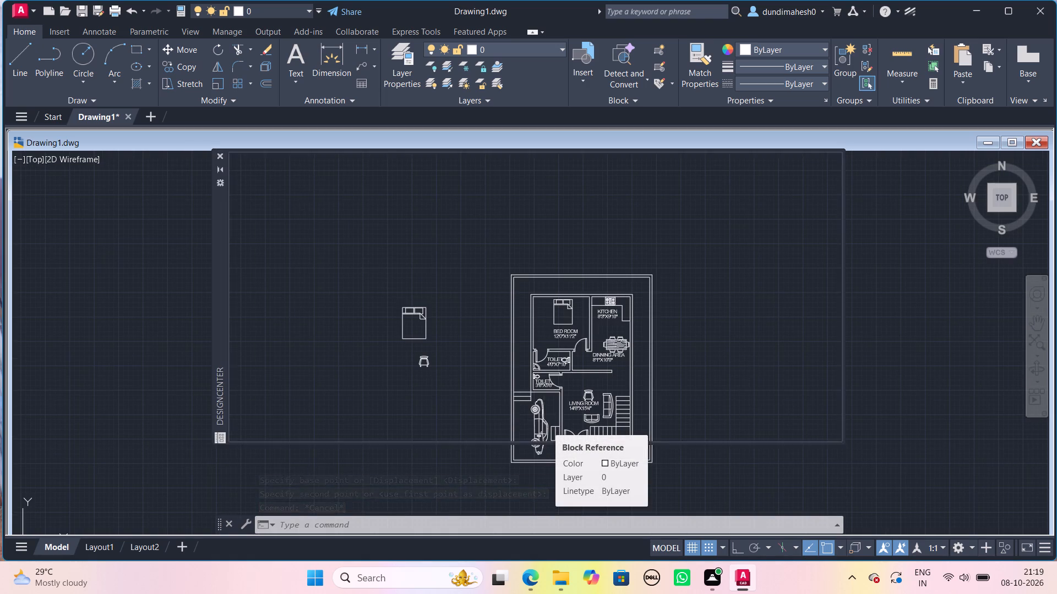
{"action": "double_click", "coordinate": [262, 210]}
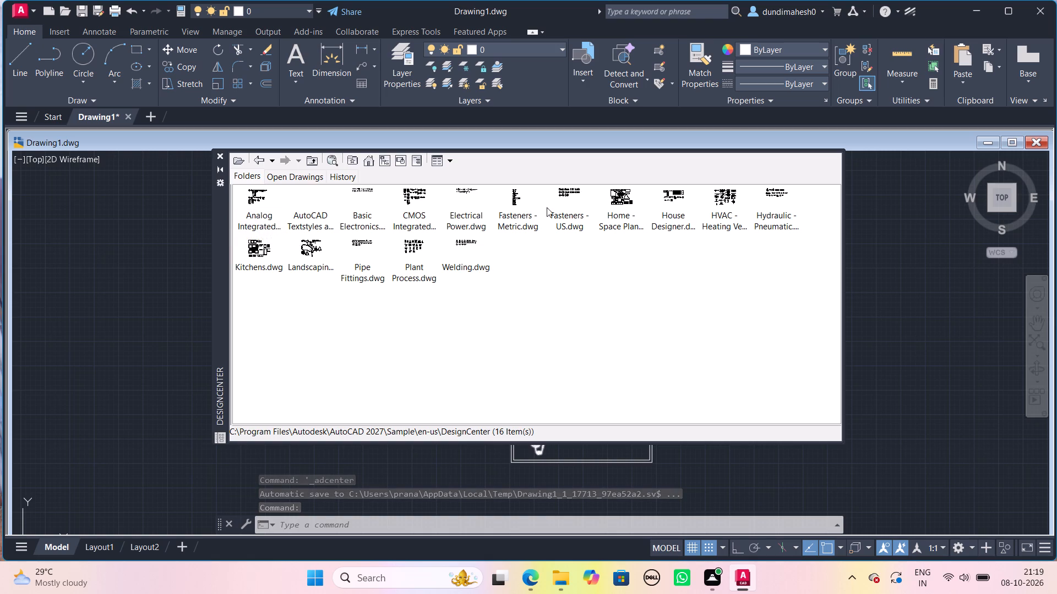
{"action": "double_click", "coordinate": [673, 200]}
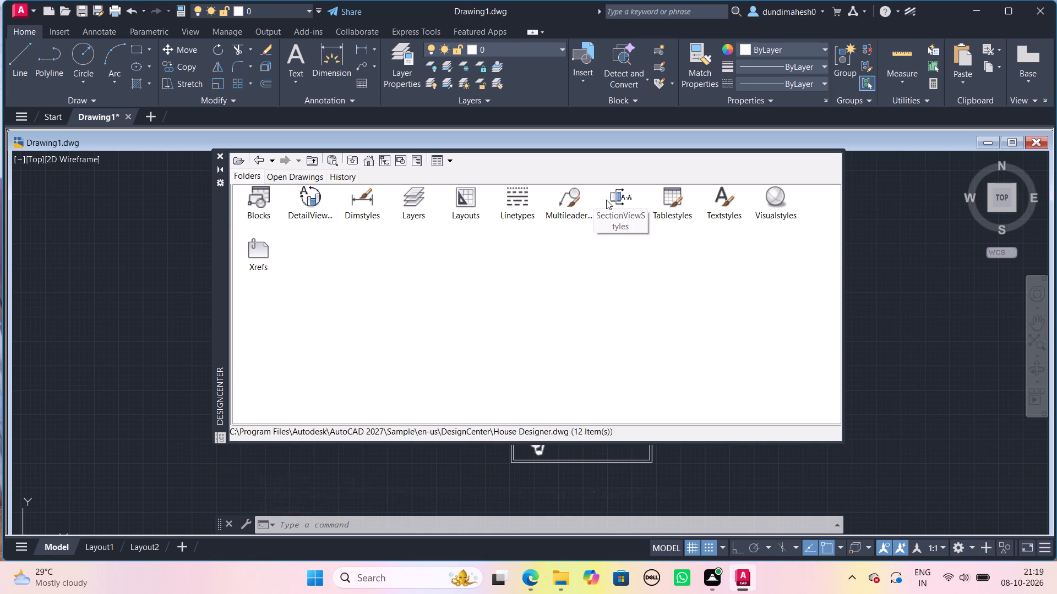
{"action": "double_click", "coordinate": [266, 213]}
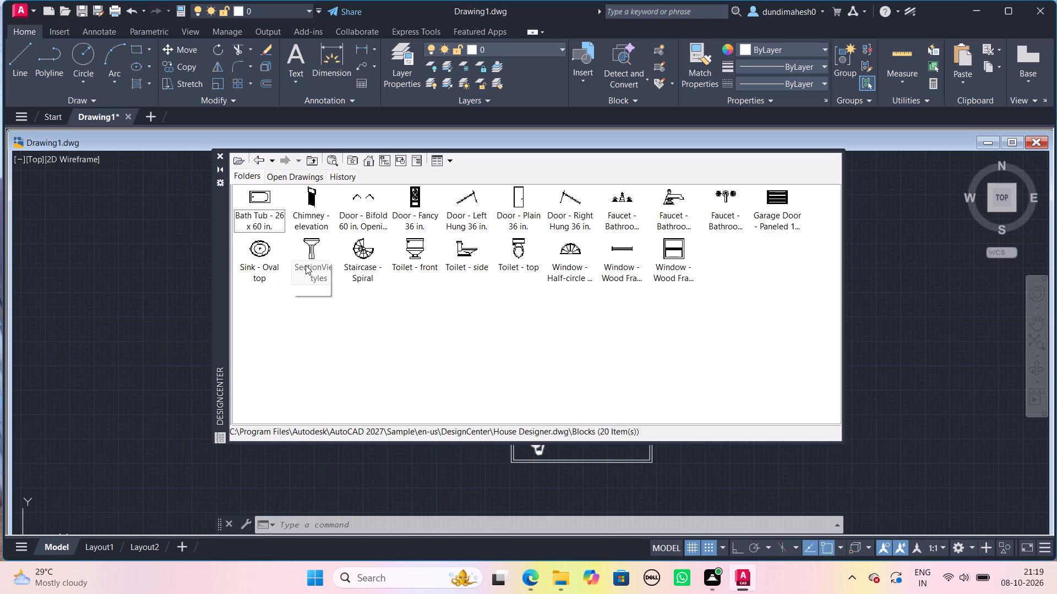
{"action": "left_click", "coordinate": [262, 163]}
{"action": "left_click", "coordinate": [262, 163]}
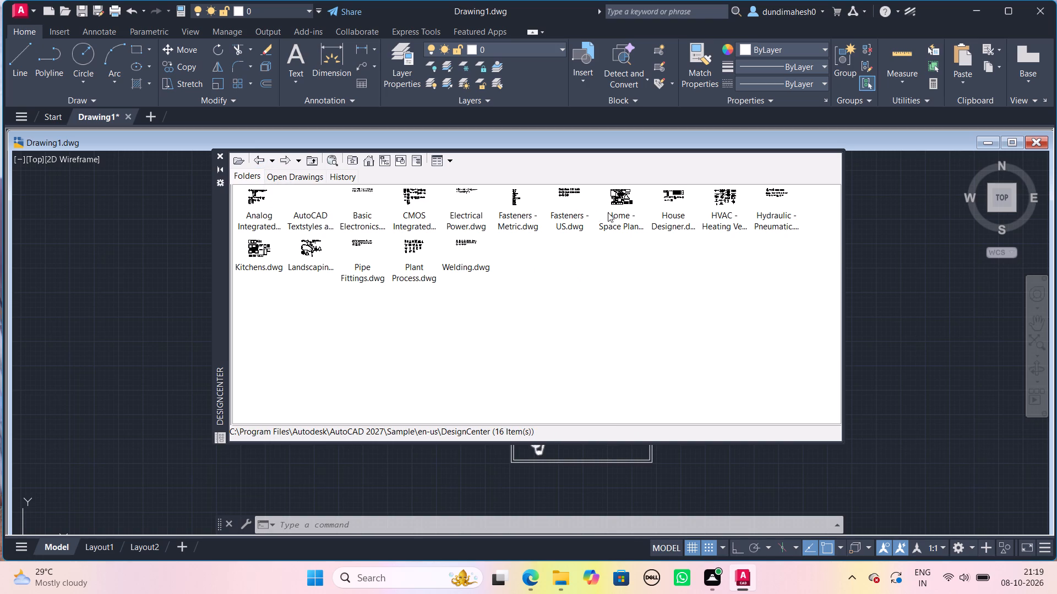
{"action": "double_click", "coordinate": [623, 212]}
{"action": "double_click", "coordinate": [271, 203]}
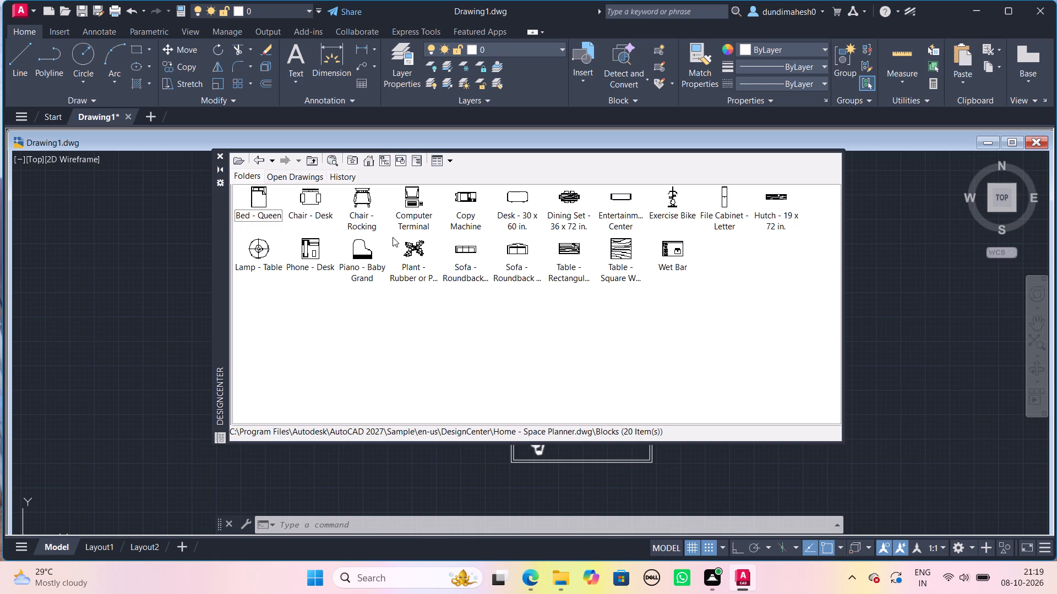
{"action": "left_click", "coordinate": [216, 156]}
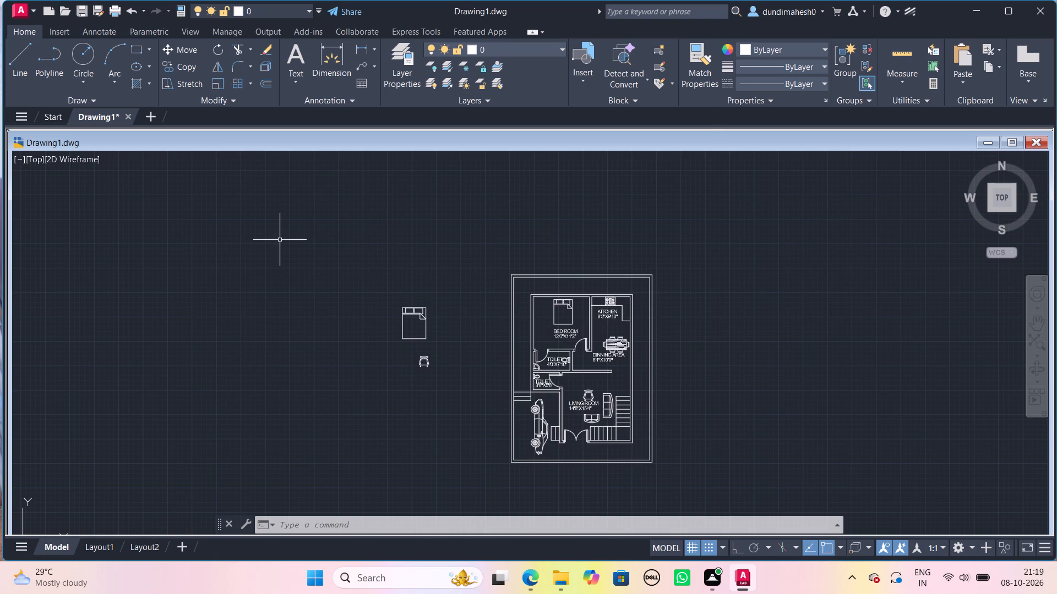
Insert the Trees - Imperial block from the architectural tool palette in the empty space east of the plot, and close the palettes.
{"action": "key", "text": "ctrl+3"}
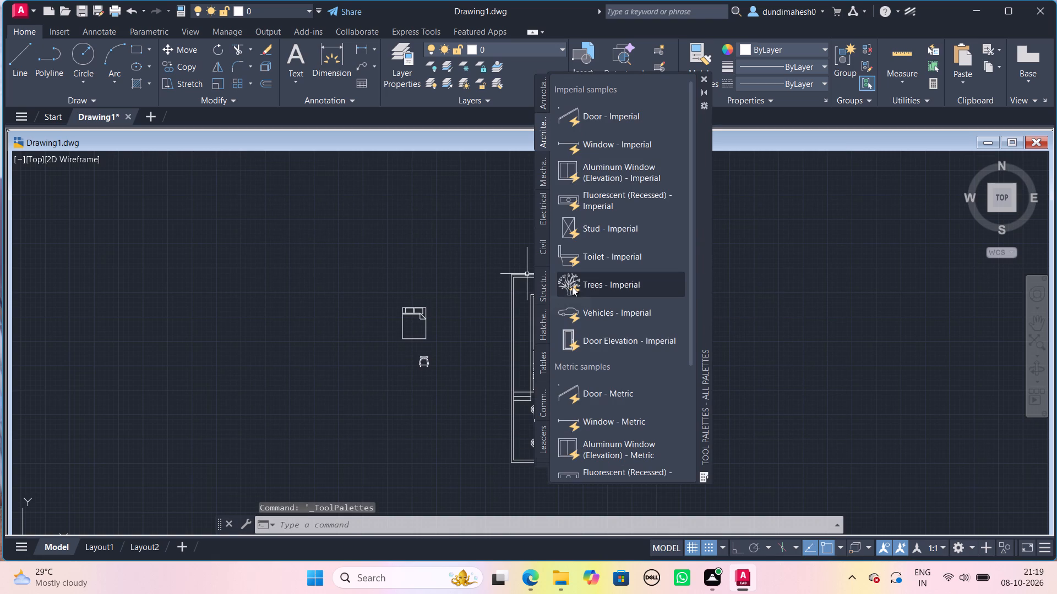
{"action": "scroll", "coordinate": [596, 296], "scroll_direction": "up", "scroll_amount": 2}
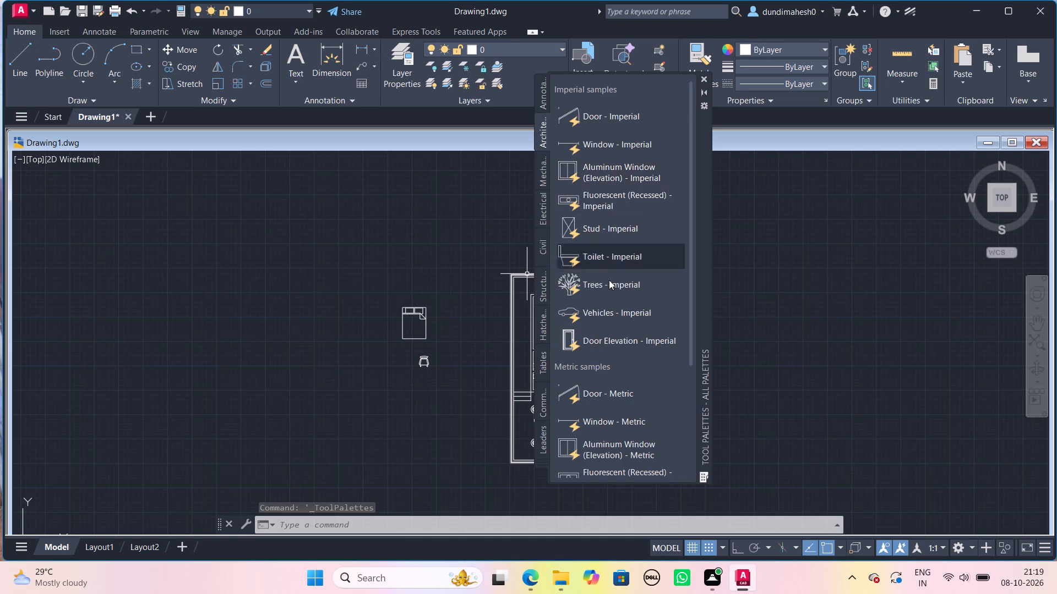
{"action": "scroll", "coordinate": [609, 280], "scroll_direction": "down", "scroll_amount": 9}
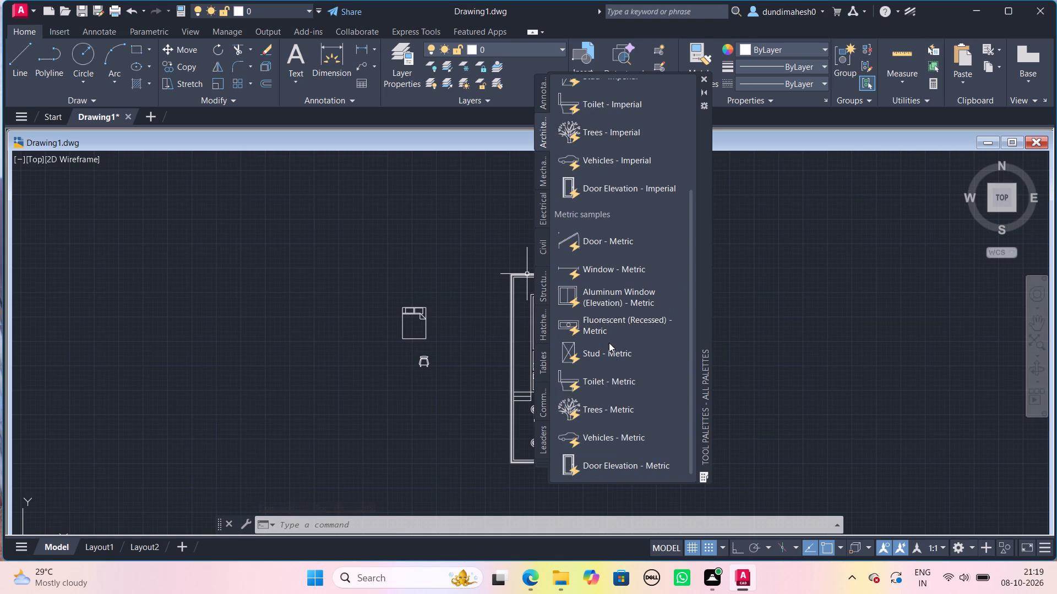
{"action": "scroll", "coordinate": [612, 367], "scroll_direction": "up", "scroll_amount": 1}
{"action": "scroll", "coordinate": [612, 367], "scroll_direction": "down", "scroll_amount": 3}
{"action": "scroll", "coordinate": [606, 402], "scroll_direction": "up", "scroll_amount": 4}
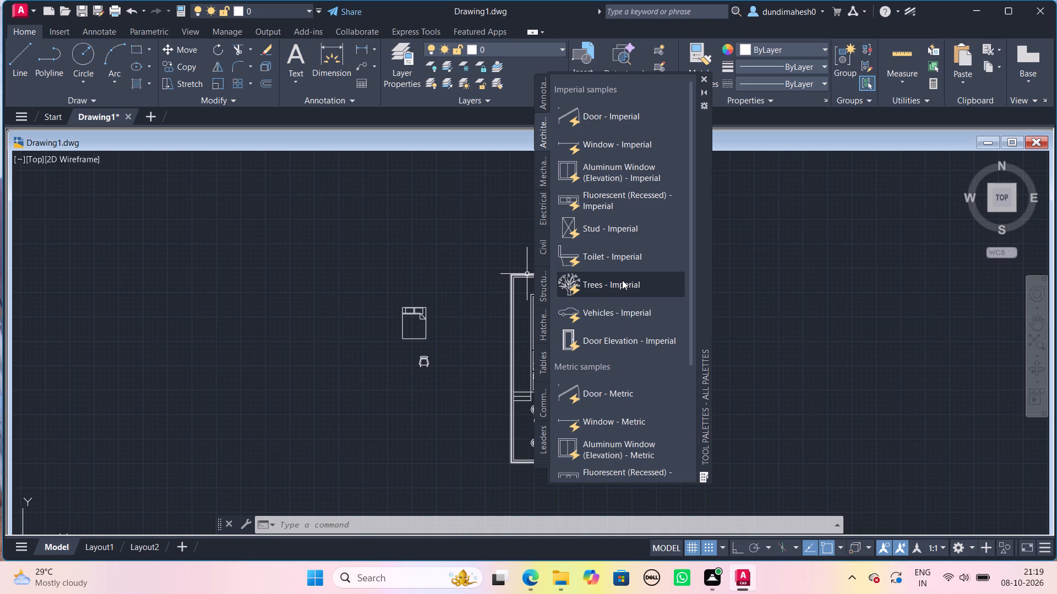
{"action": "left_click_drag", "start_coordinate": [622, 279], "coordinate": [804, 273]}
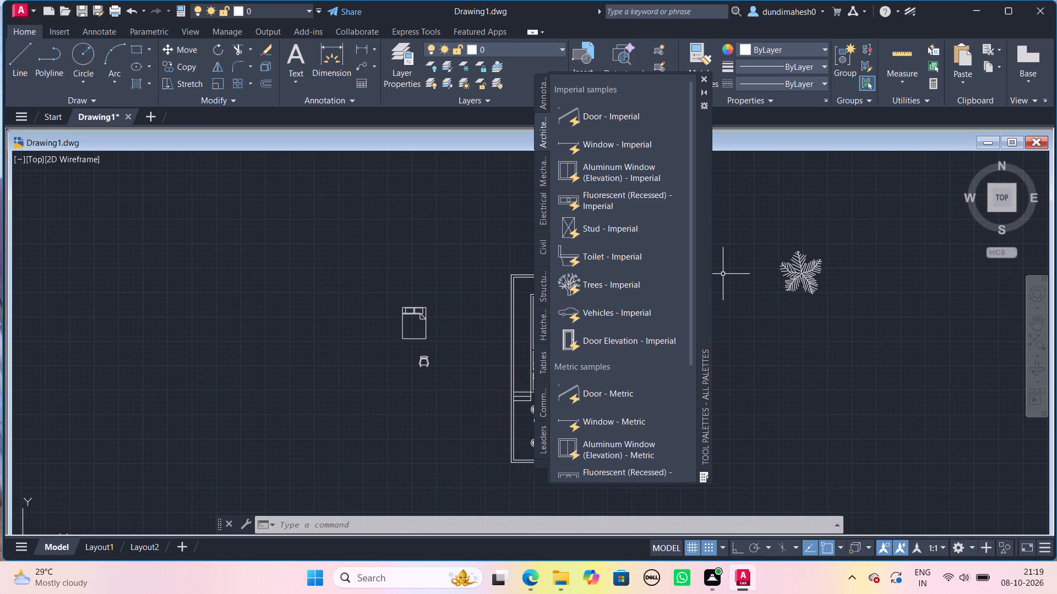
{"action": "left_click", "coordinate": [704, 83]}
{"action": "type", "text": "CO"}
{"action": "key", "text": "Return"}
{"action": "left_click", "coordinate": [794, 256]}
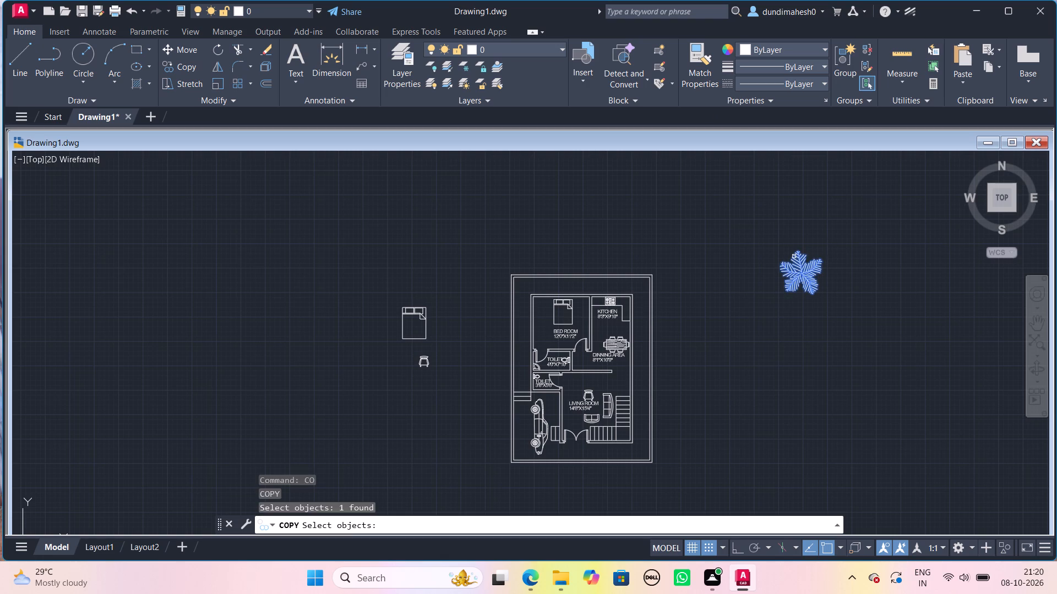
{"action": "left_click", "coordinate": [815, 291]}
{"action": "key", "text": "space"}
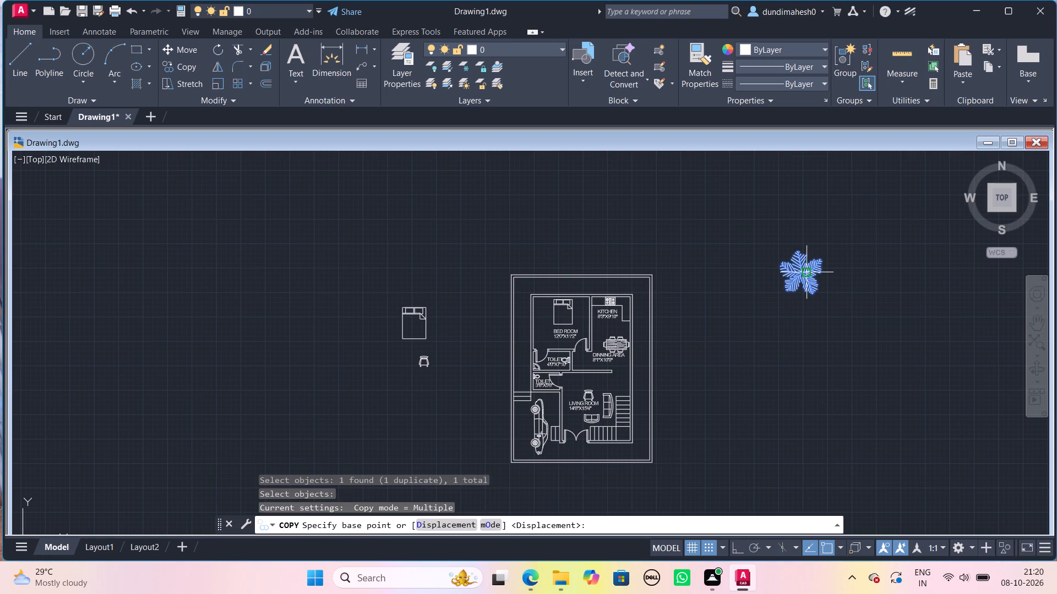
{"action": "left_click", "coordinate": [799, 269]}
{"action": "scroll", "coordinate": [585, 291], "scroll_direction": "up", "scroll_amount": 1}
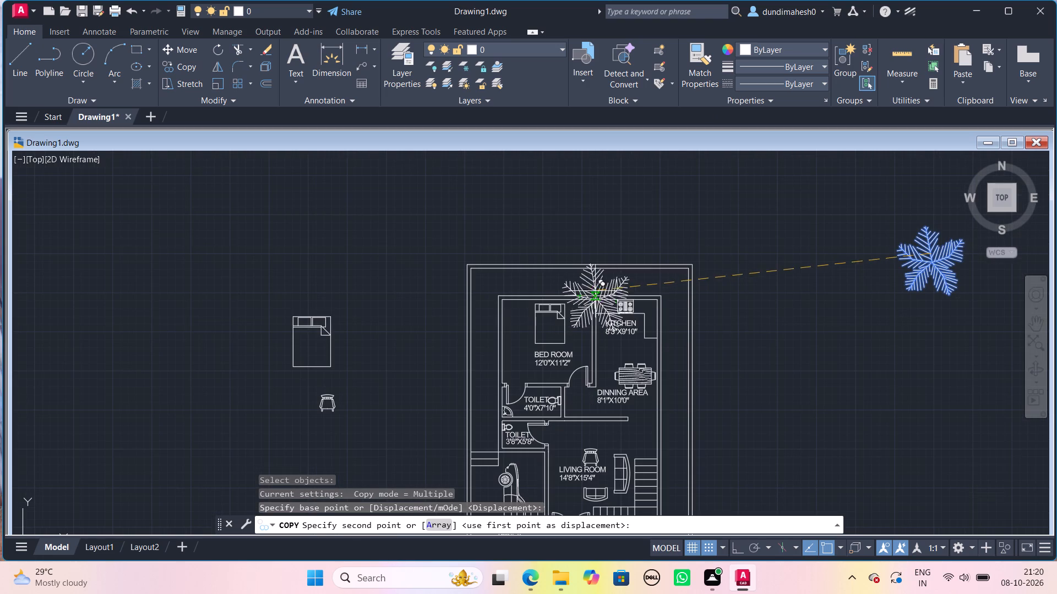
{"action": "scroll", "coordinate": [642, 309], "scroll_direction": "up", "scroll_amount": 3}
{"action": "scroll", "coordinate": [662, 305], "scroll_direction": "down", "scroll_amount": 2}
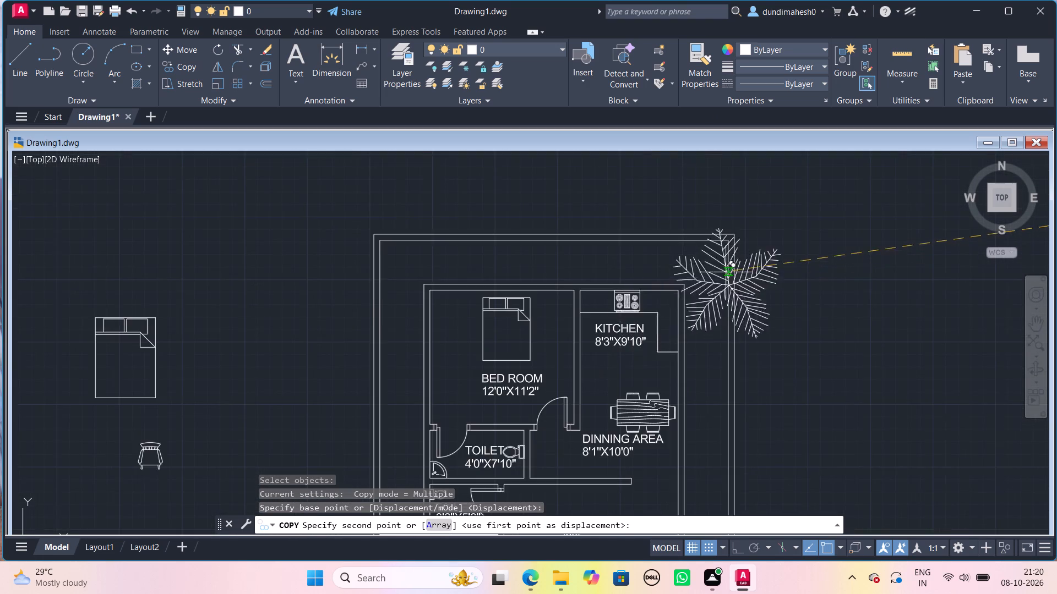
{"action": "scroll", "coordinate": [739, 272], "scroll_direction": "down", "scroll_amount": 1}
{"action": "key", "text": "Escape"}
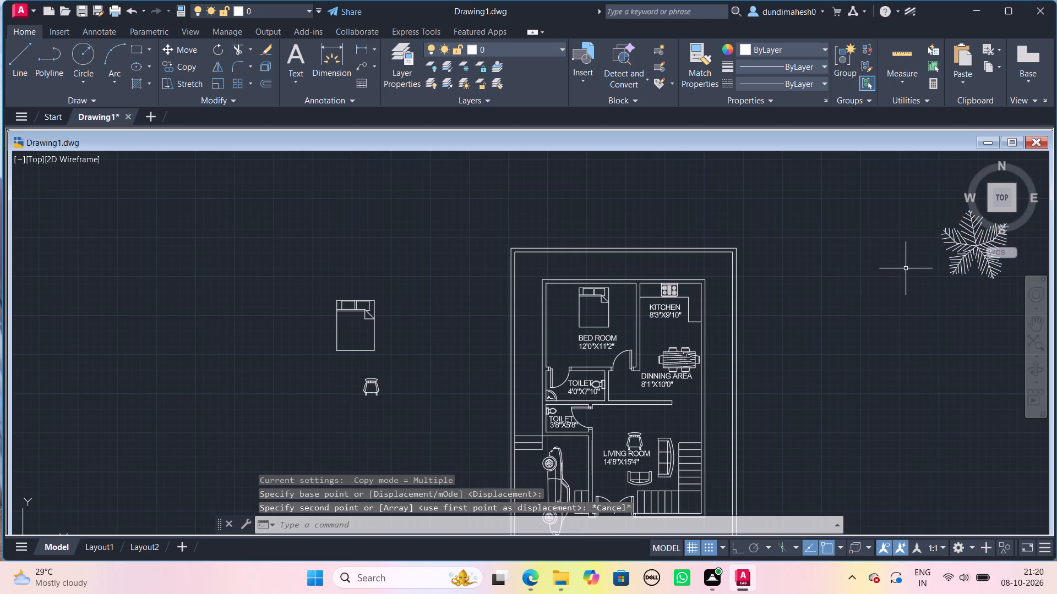
Scale the tree block down about its middle so it fits in the margin between house and boundary wall.
{"action": "type", "text": "SC"}
{"action": "key", "text": "Return"}
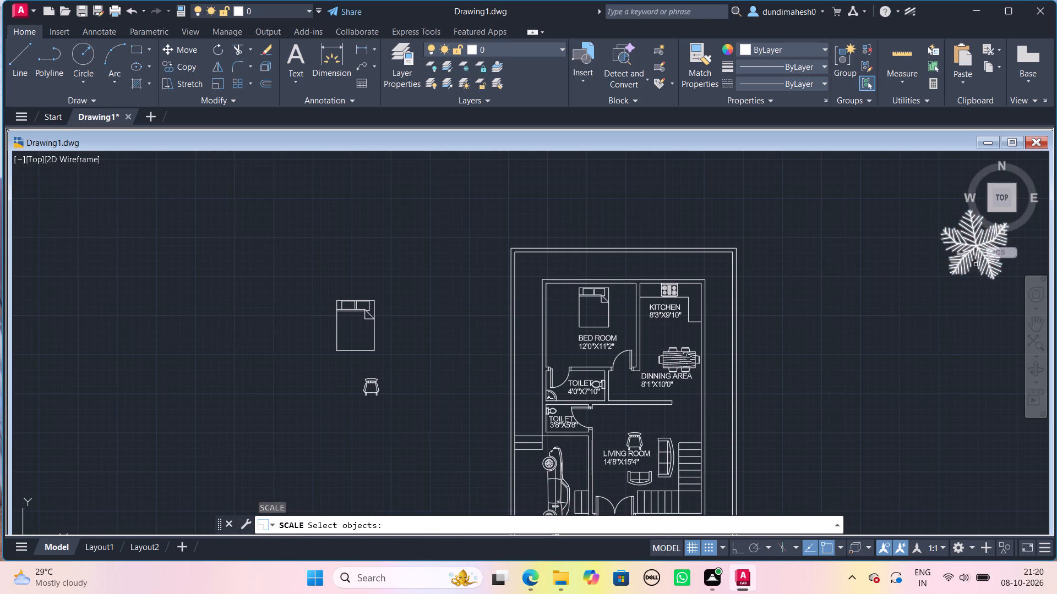
{"action": "left_click", "coordinate": [978, 265]}
{"action": "key", "text": "space"}
{"action": "middle_click_drag", "start_coordinate": [966, 262], "coordinate": [827, 265]}
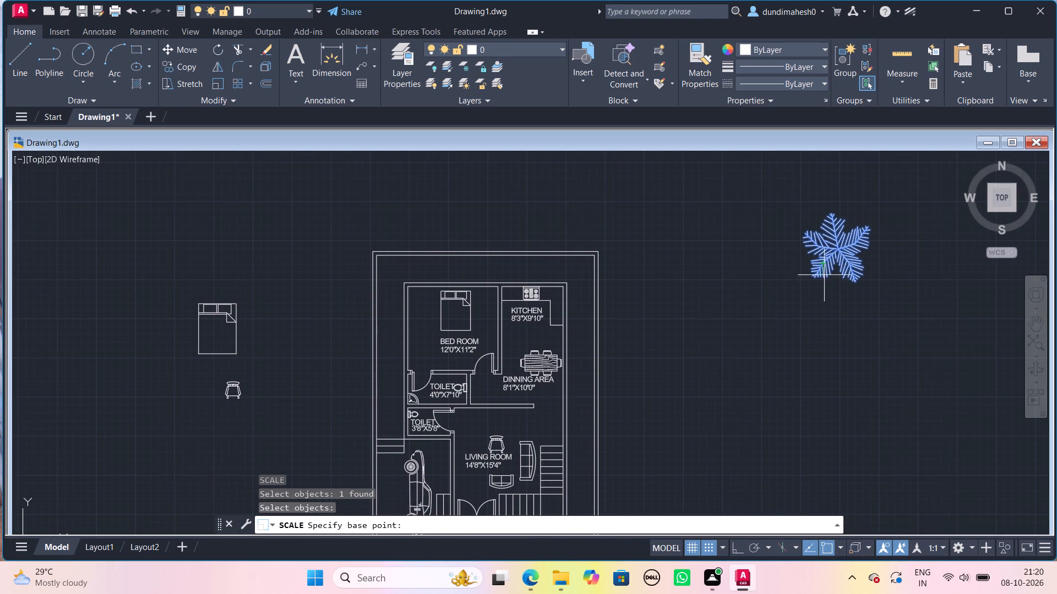
{"action": "left_click", "coordinate": [840, 244]}
{"action": "left_click", "coordinate": [871, 244]}
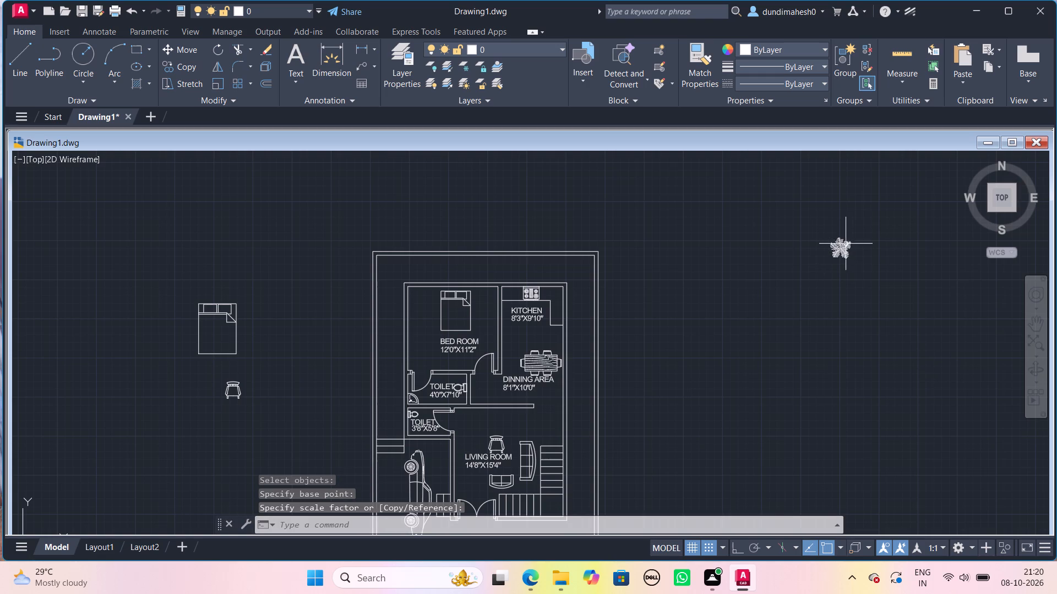
Copy the scaled tree into three inner corners of the plot boundary: north-east by the kitchen, north-west by the bedroom, and south-east by the stairs.
{"action": "left_click", "coordinate": [847, 251]}
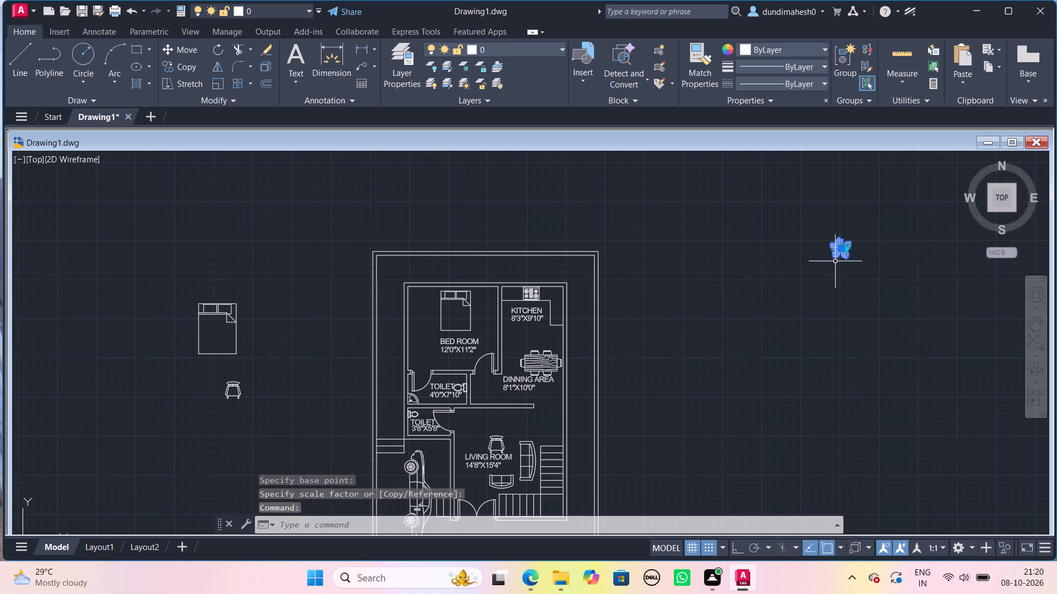
{"action": "type", "text": "CO"}
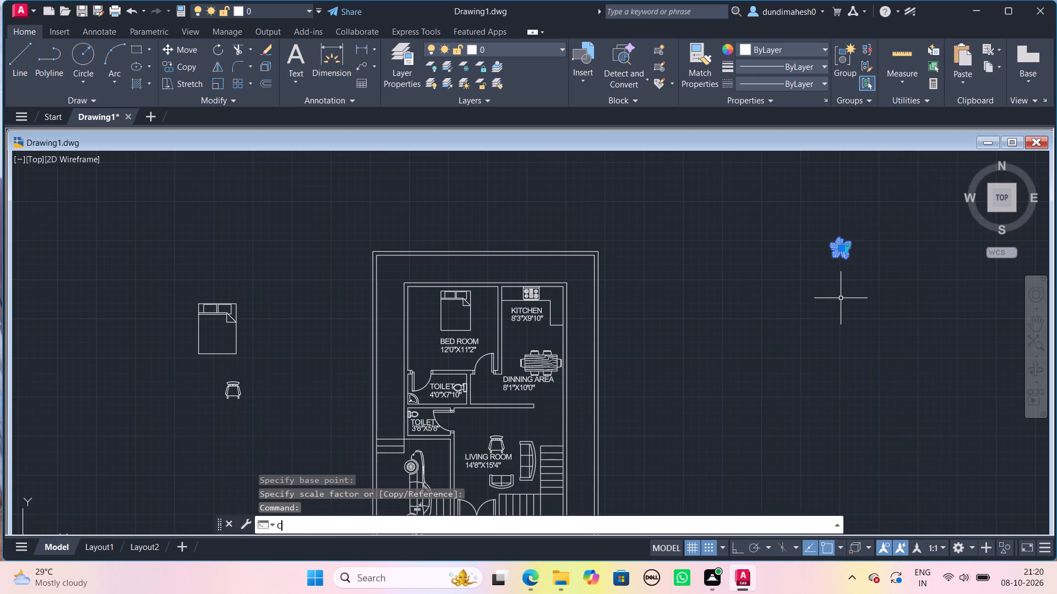
{"action": "key", "text": "Return"}
{"action": "left_click", "coordinate": [837, 250]}
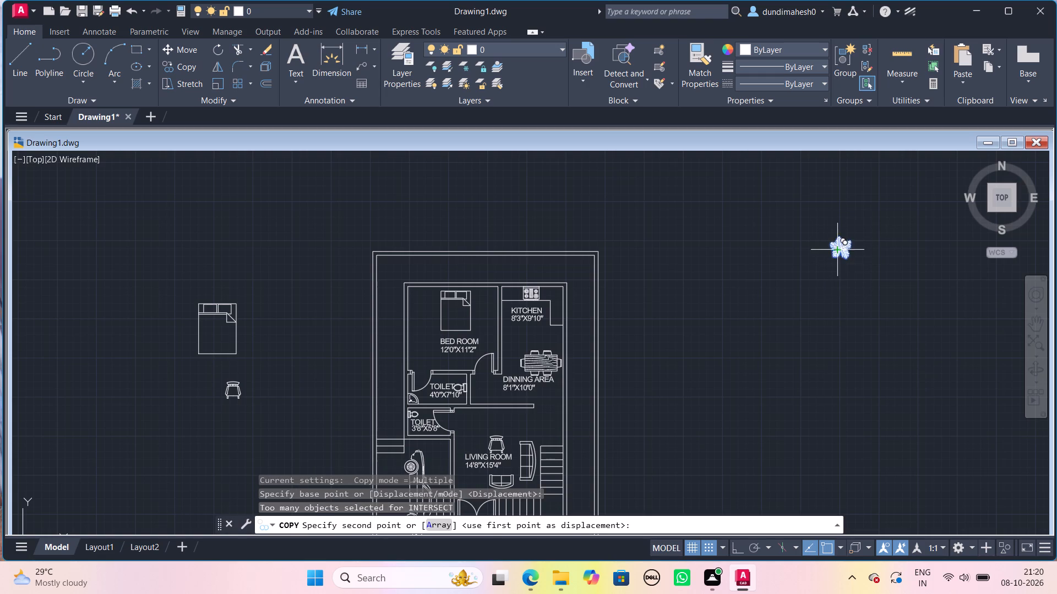
{"action": "scroll", "coordinate": [559, 310], "scroll_direction": "up", "scroll_amount": 1}
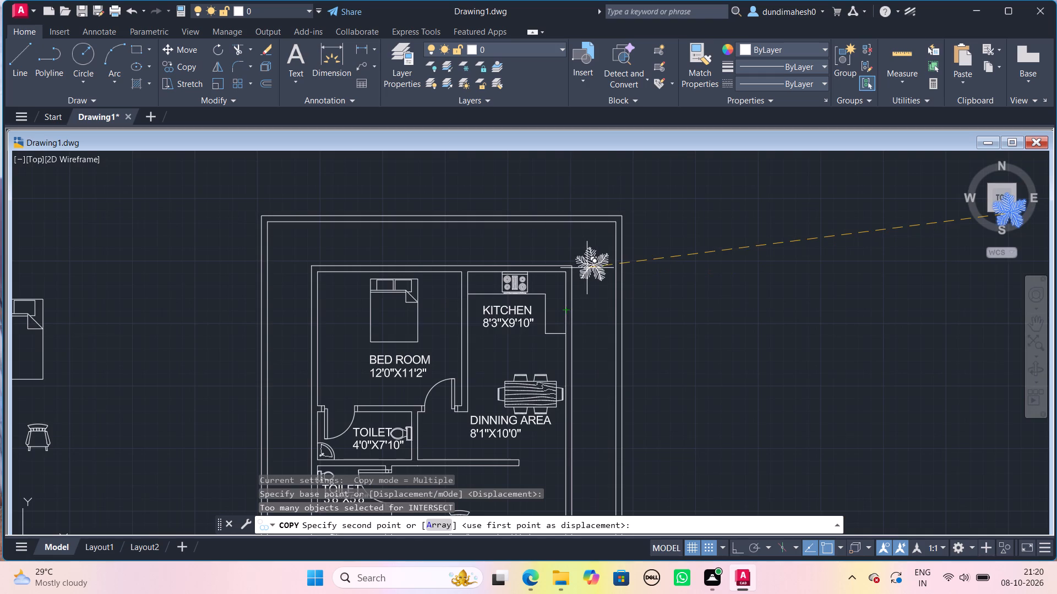
{"action": "scroll", "coordinate": [587, 268], "scroll_direction": "up", "scroll_amount": 1}
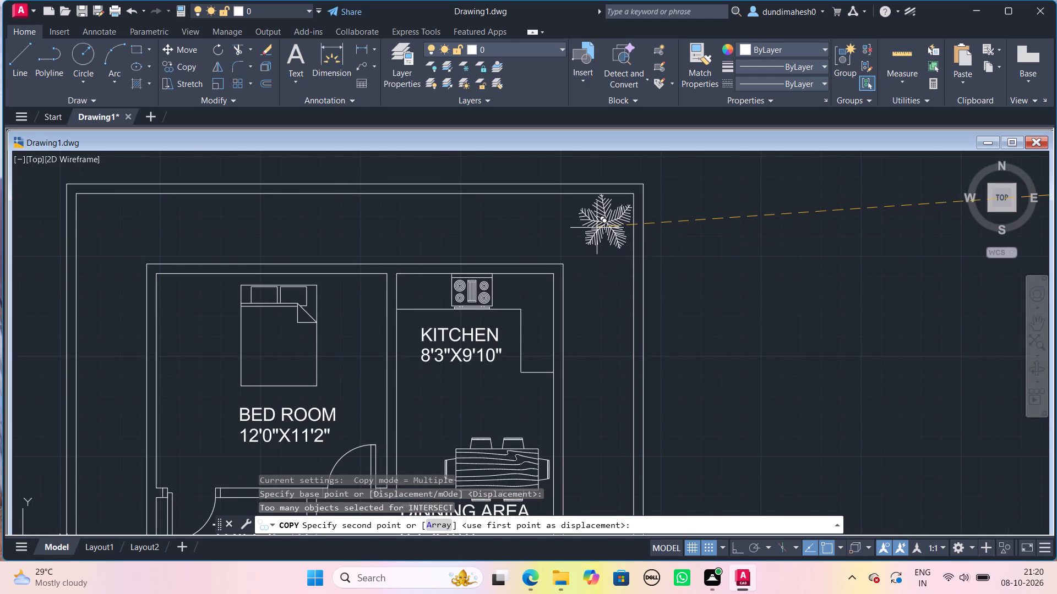
{"action": "left_click", "coordinate": [597, 228]}
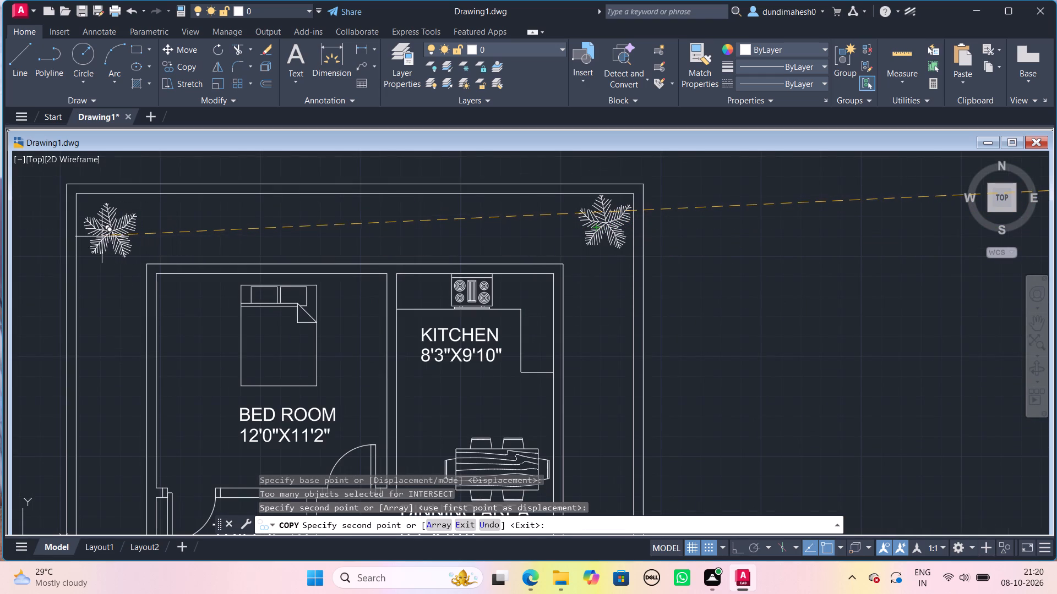
{"action": "left_click", "coordinate": [97, 229]}
{"action": "middle_click_drag", "start_coordinate": [303, 353], "coordinate": [254, 238]}
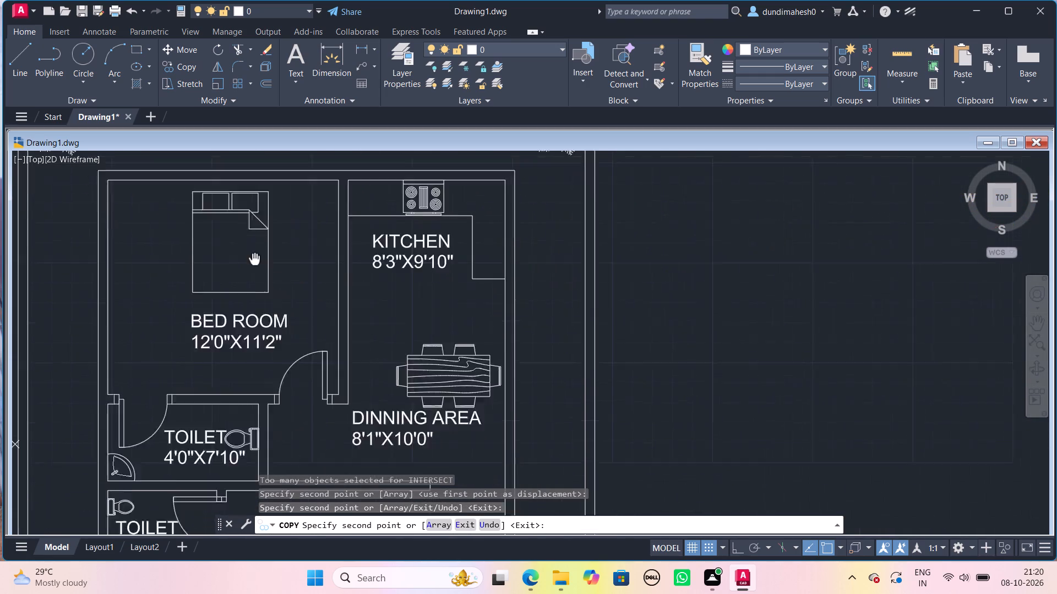
{"action": "middle_click_drag", "start_coordinate": [254, 238], "coordinate": [329, 149]}
{"action": "scroll", "coordinate": [609, 428], "scroll_direction": "down", "scroll_amount": 1}
{"action": "middle_click_drag", "start_coordinate": [614, 459], "coordinate": [552, 186]}
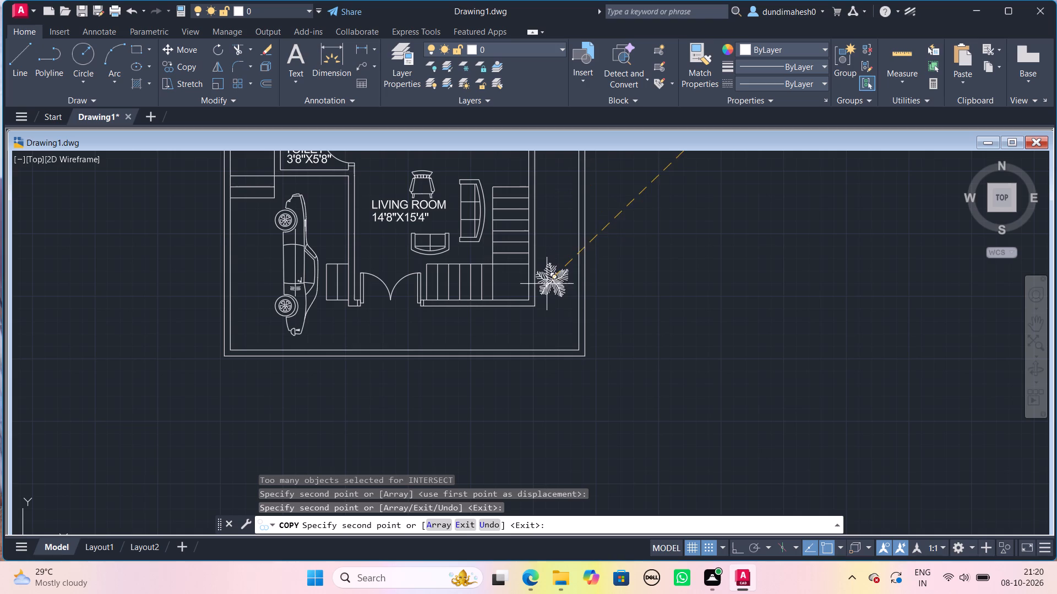
{"action": "left_click", "coordinate": [555, 333]}
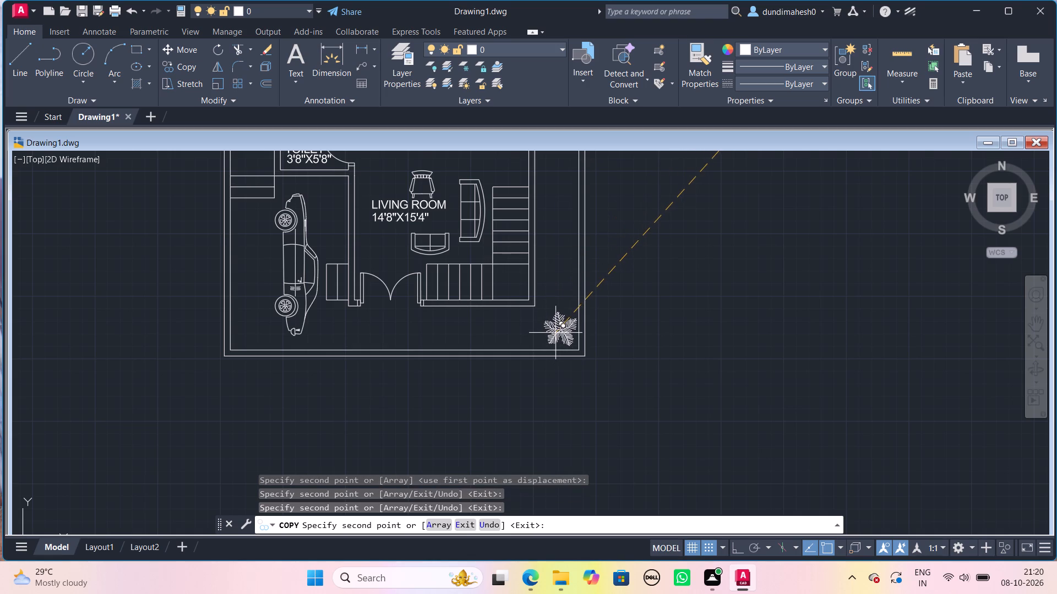
{"action": "key", "text": "Escape"}
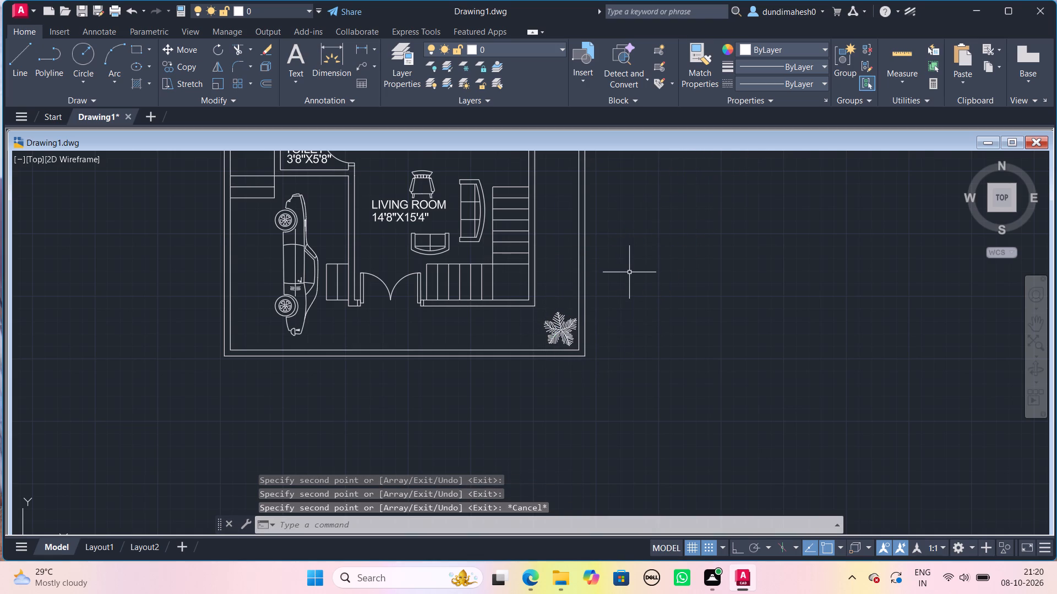
Label the car area beside the living room with single-line text reading PARKING and 14'8"X9'8" on a second line.
{"action": "scroll", "coordinate": [629, 271], "scroll_direction": "down", "scroll_amount": 1}
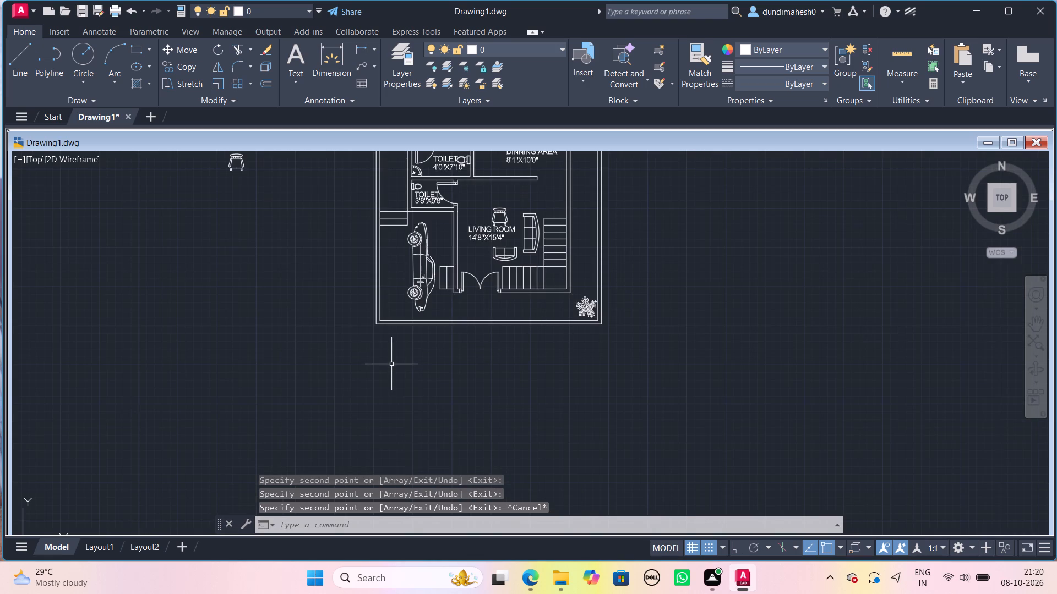
{"action": "middle_click_drag", "start_coordinate": [338, 362], "coordinate": [439, 369]}
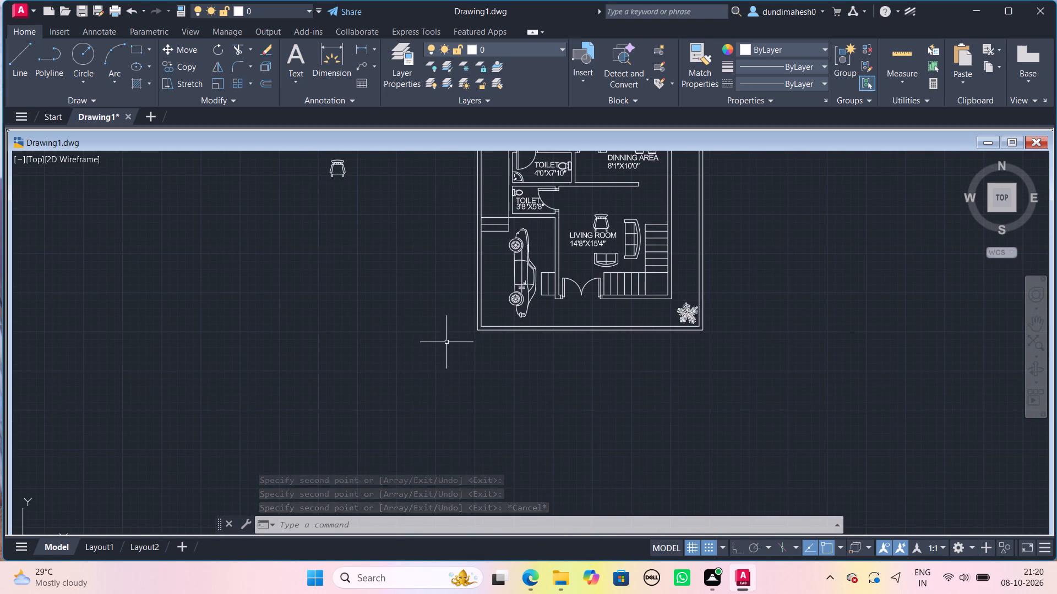
{"action": "scroll", "coordinate": [500, 267], "scroll_direction": "up", "scroll_amount": 2}
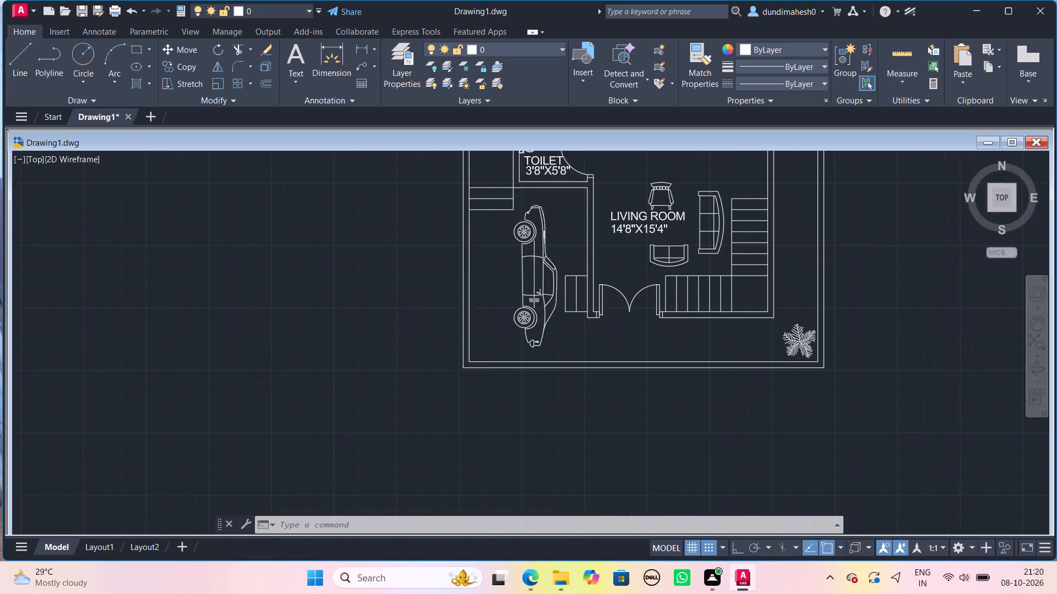
{"action": "type", "text": "DT"}
{"action": "key", "text": "Return"}
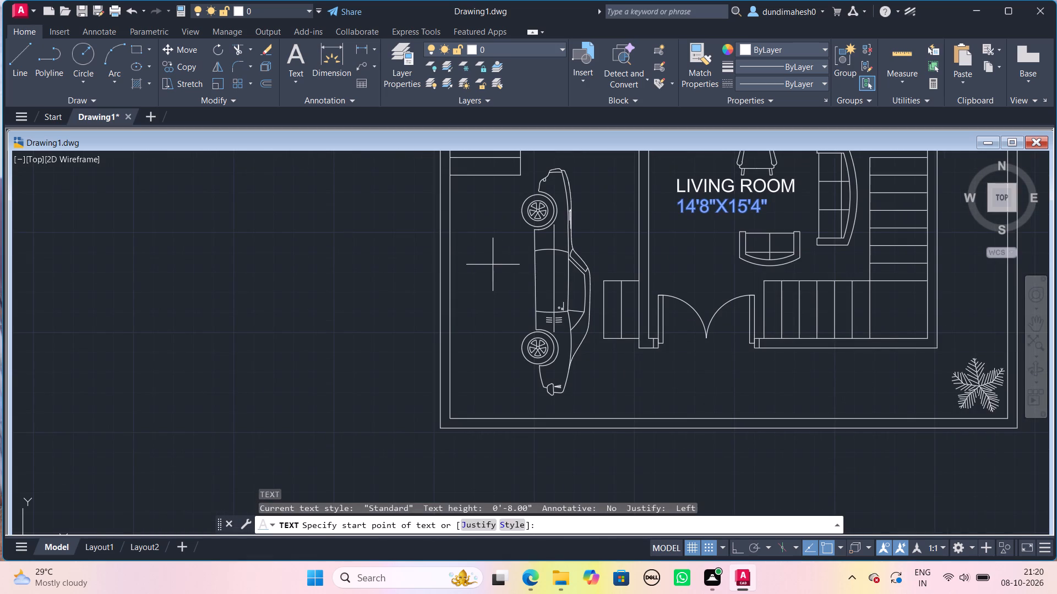
{"action": "left_click", "coordinate": [467, 249]}
{"action": "key", "text": "space"}
{"action": "key", "text": "space"}
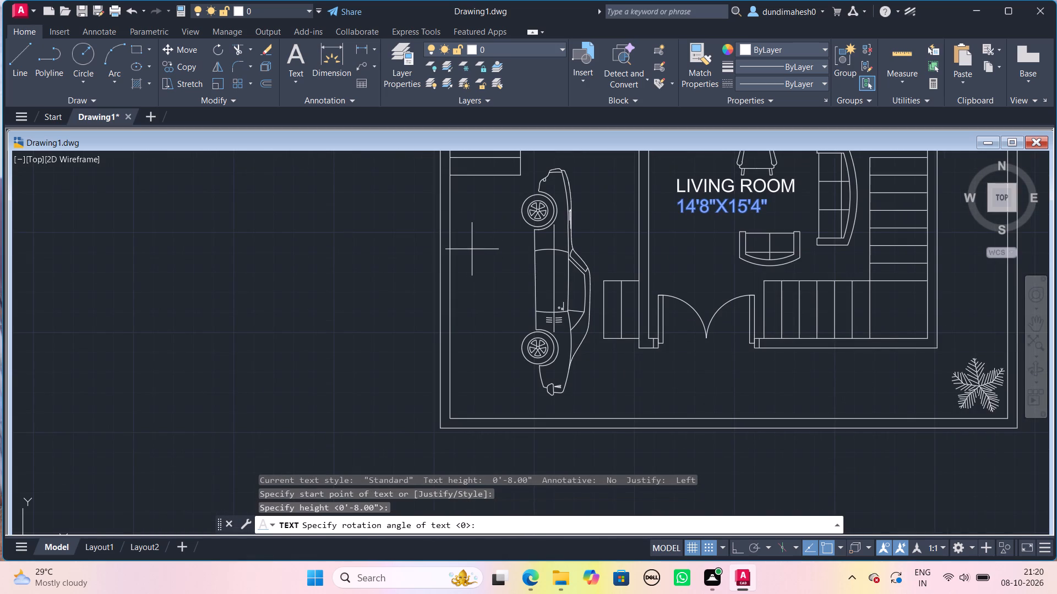
{"action": "key", "text": "p"}
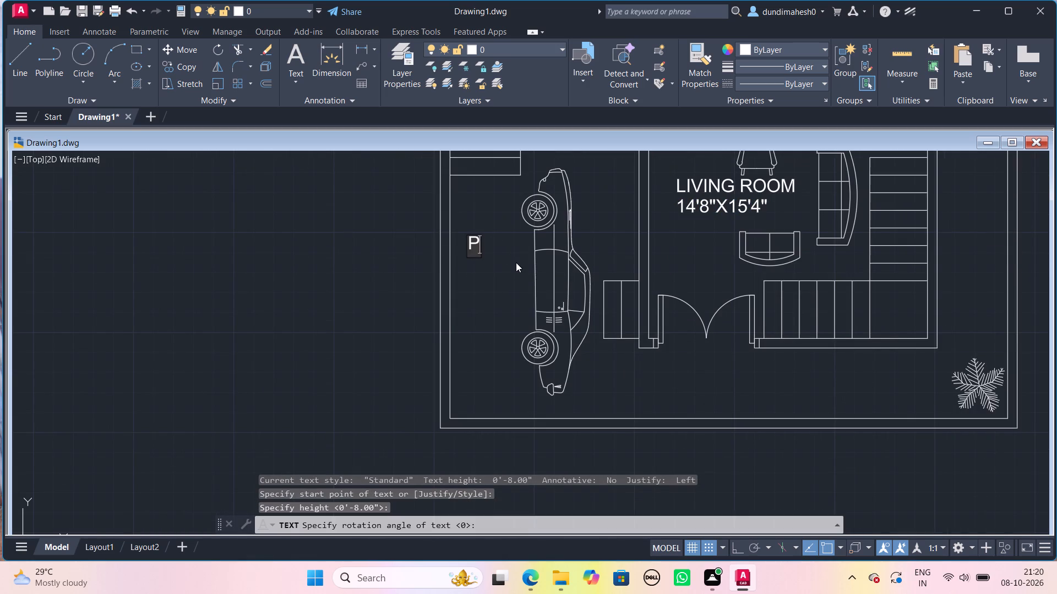
{"action": "type", "text": "ARKING"}
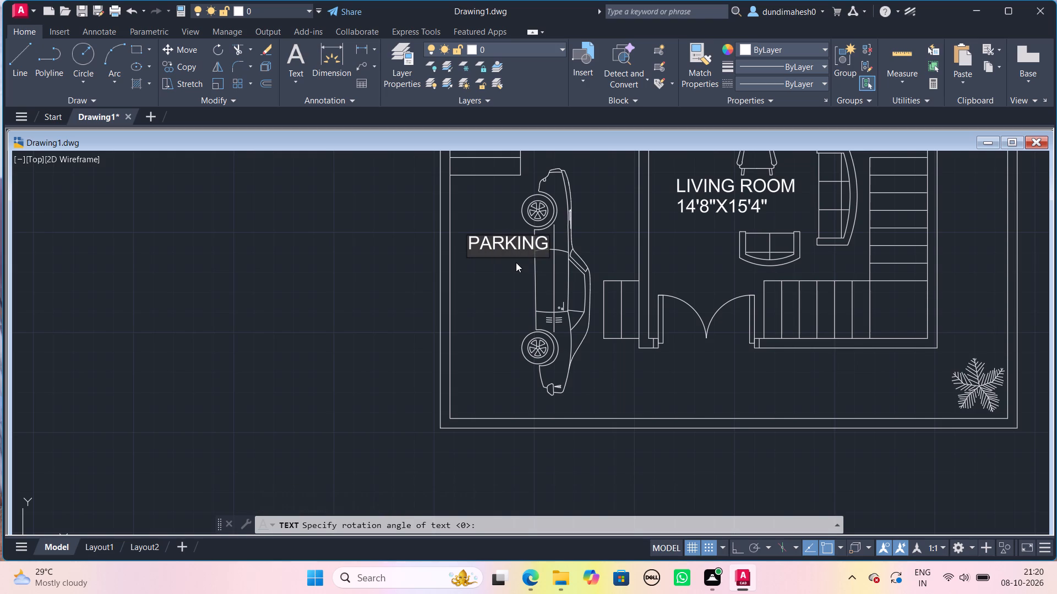
{"action": "key", "text": "Return"}
{"action": "type", "text": "14"}
{"action": "key", "text": "apostrophe"}
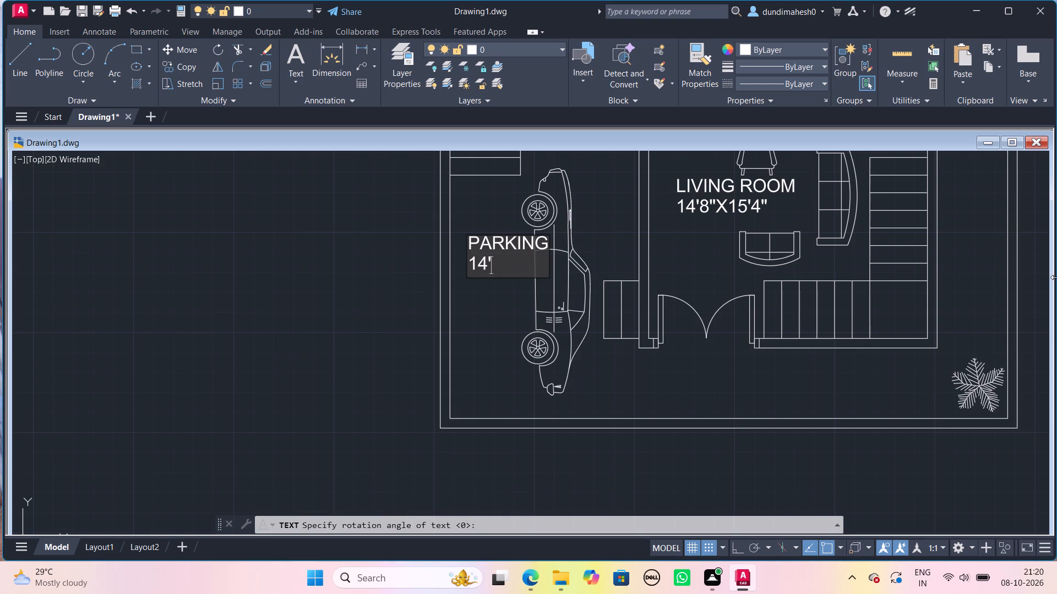
{"action": "type", "text": "8\""}
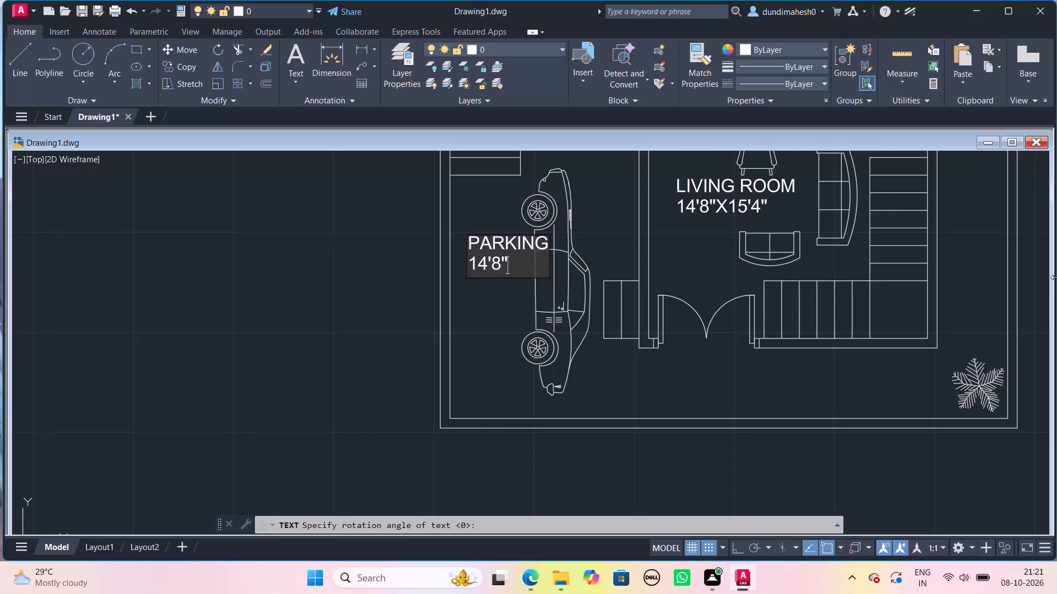
{"action": "key", "text": "x"}
{"action": "key", "text": "9"}
{"action": "key", "text": "apostrophe"}
{"action": "type", "text": "8\""}
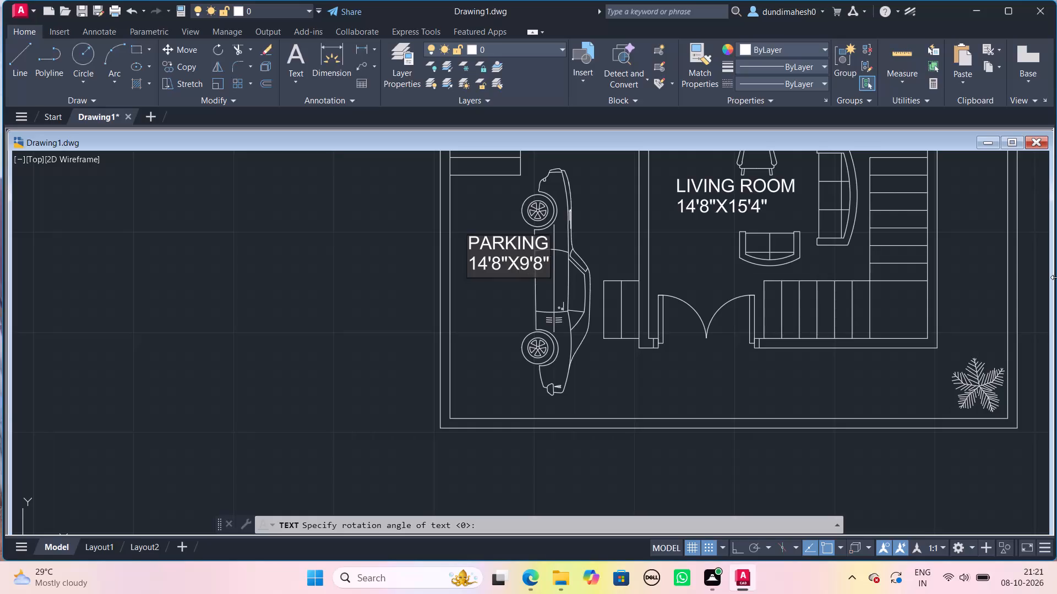
{"action": "key", "text": "Return"}
{"action": "key", "text": "Return"}
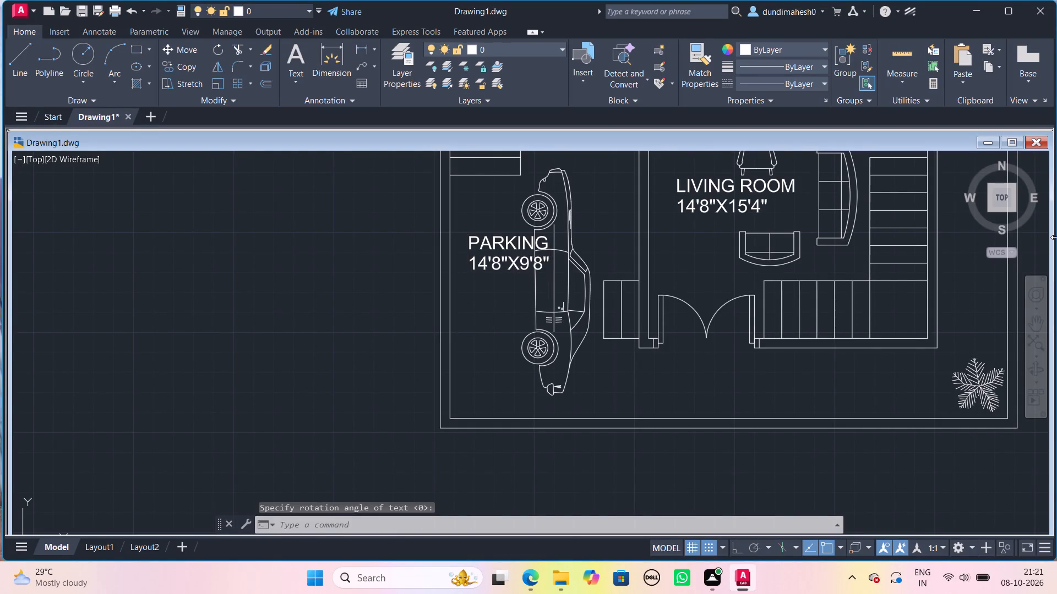
Start a single-line text label at 8" height and 0 rotation in the strip west of the bedroom, trying UTILITY and erasing it.
{"action": "scroll", "coordinate": [666, 271], "scroll_direction": "down", "scroll_amount": 2}
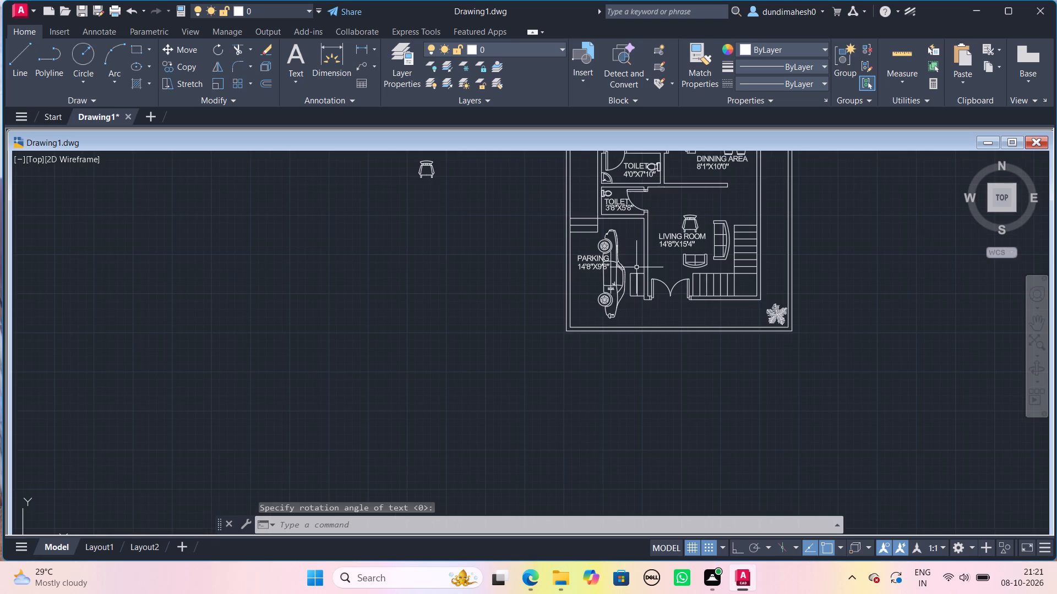
{"action": "scroll", "coordinate": [636, 267], "scroll_direction": "up", "scroll_amount": 1}
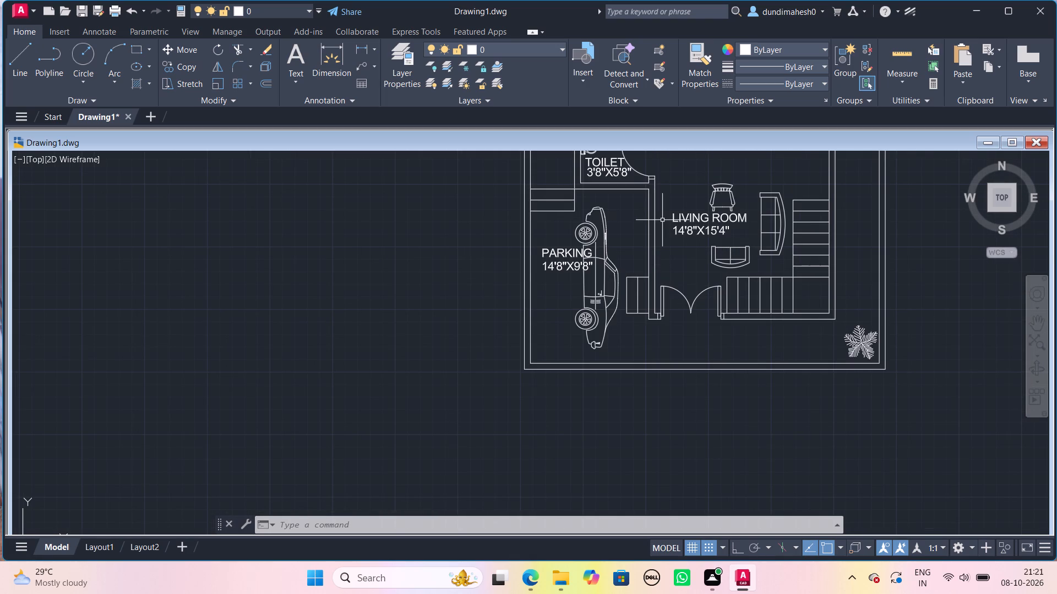
{"action": "middle_click_drag", "start_coordinate": [544, 200], "coordinate": [562, 509]}
{"action": "scroll", "coordinate": [566, 468], "scroll_direction": "up", "scroll_amount": 2}
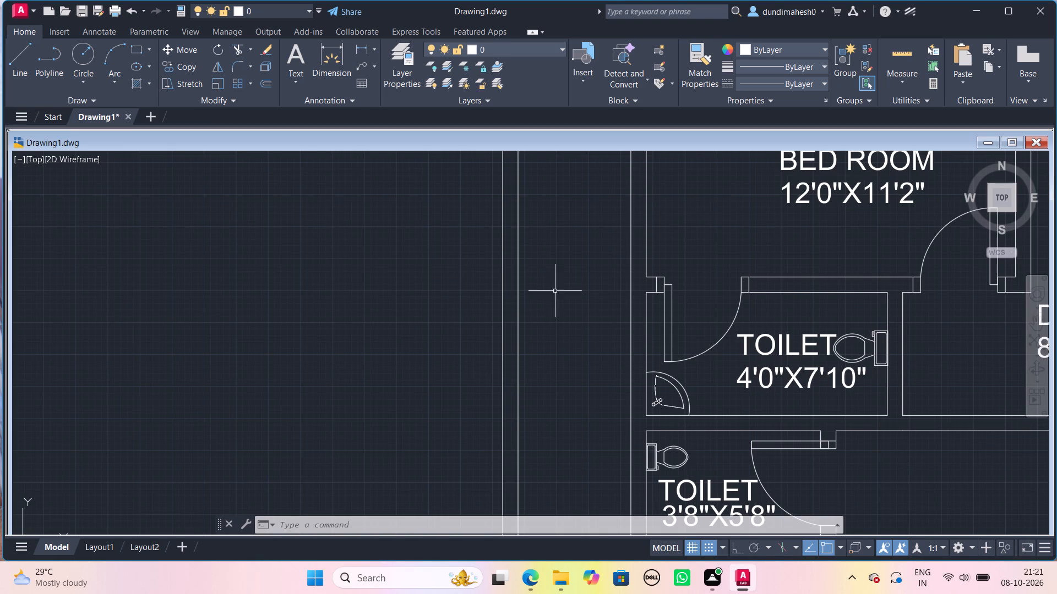
{"action": "scroll", "coordinate": [550, 280], "scroll_direction": "down", "scroll_amount": 3}
{"action": "middle_click_drag", "start_coordinate": [542, 266], "coordinate": [541, 365]}
{"action": "scroll", "coordinate": [541, 365], "scroll_direction": "up", "scroll_amount": 1}
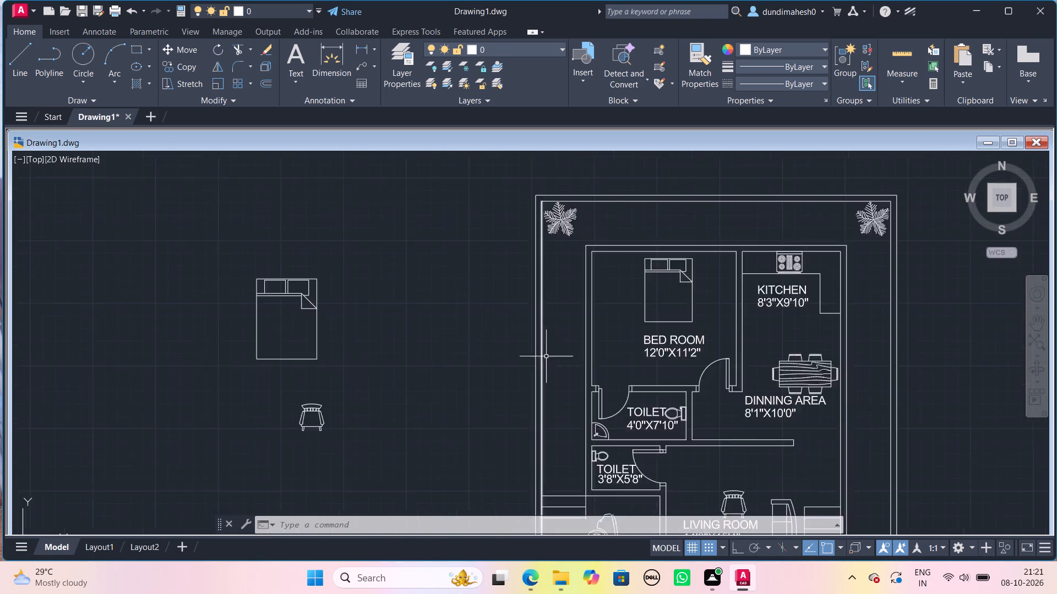
{"action": "scroll", "coordinate": [549, 352], "scroll_direction": "up", "scroll_amount": 2}
{"action": "middle_click_drag", "start_coordinate": [565, 268], "coordinate": [590, 368]}
{"action": "scroll", "coordinate": [585, 378], "scroll_direction": "down", "scroll_amount": 1}
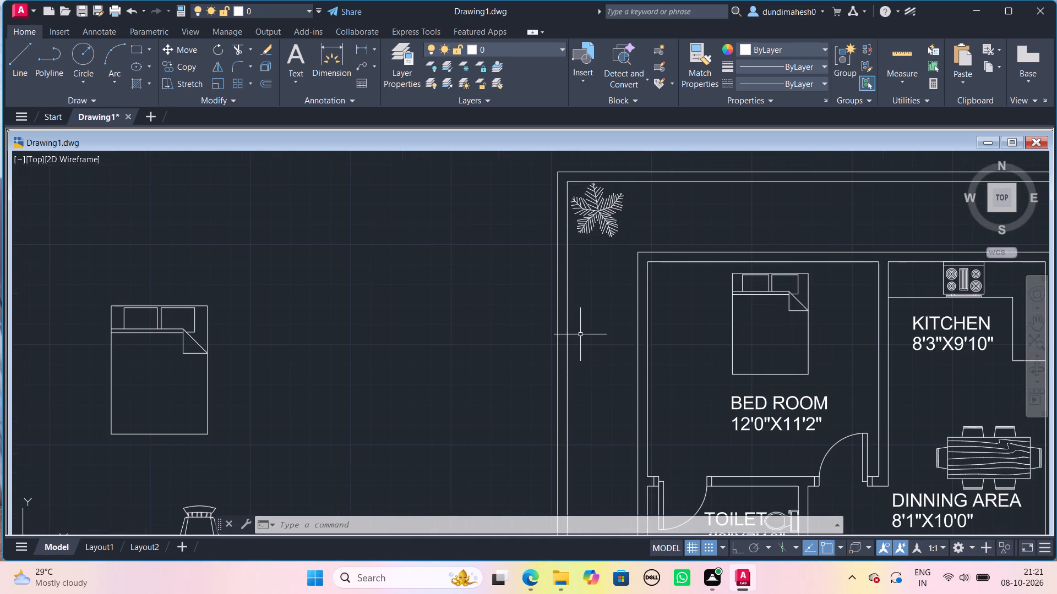
{"action": "key", "text": "space"}
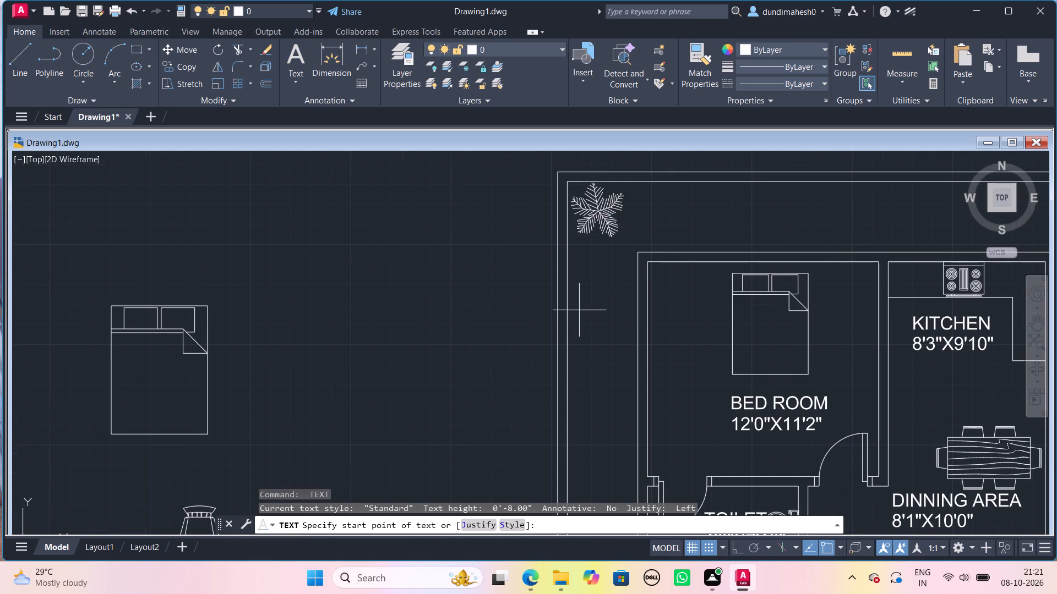
{"action": "left_click", "coordinate": [577, 297]}
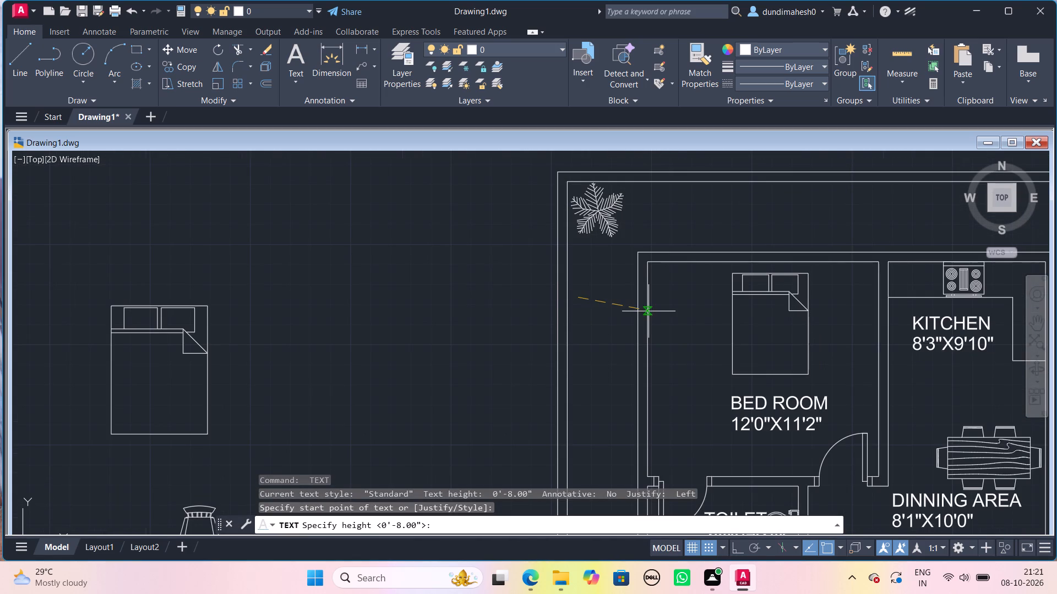
{"action": "key", "text": "space"}
{"action": "key", "text": "space"}
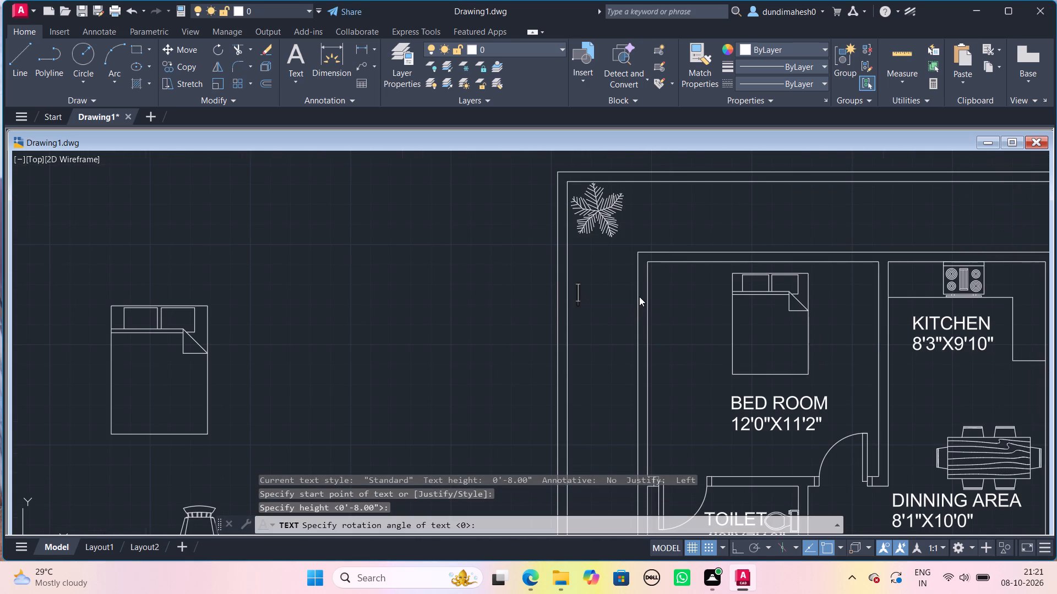
{"action": "key", "text": "u"}
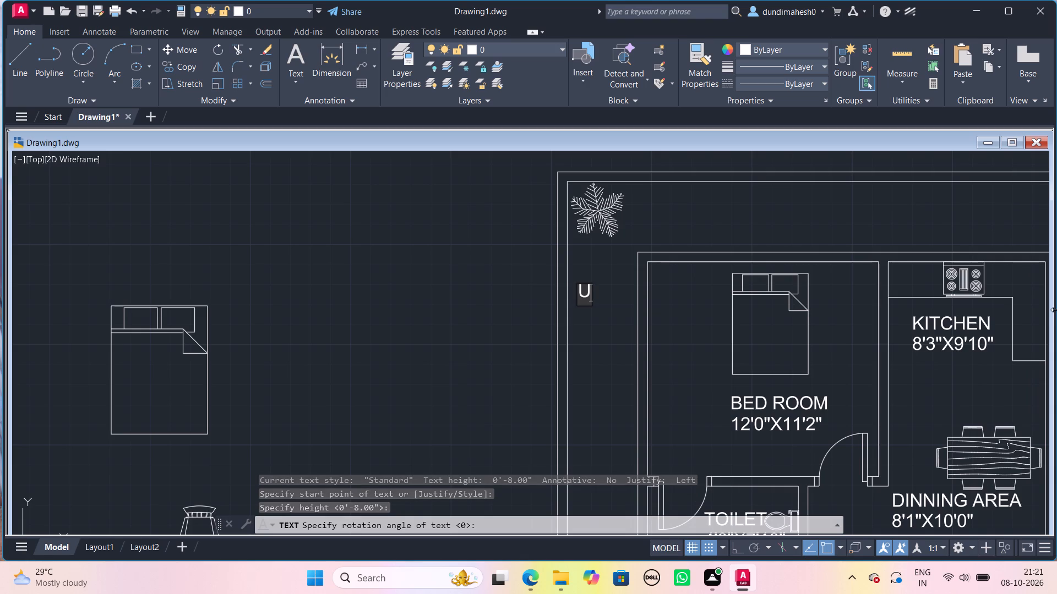
{"action": "key", "text": "t"}
{"action": "type", "text": "ILI"}
{"action": "key", "text": "y"}
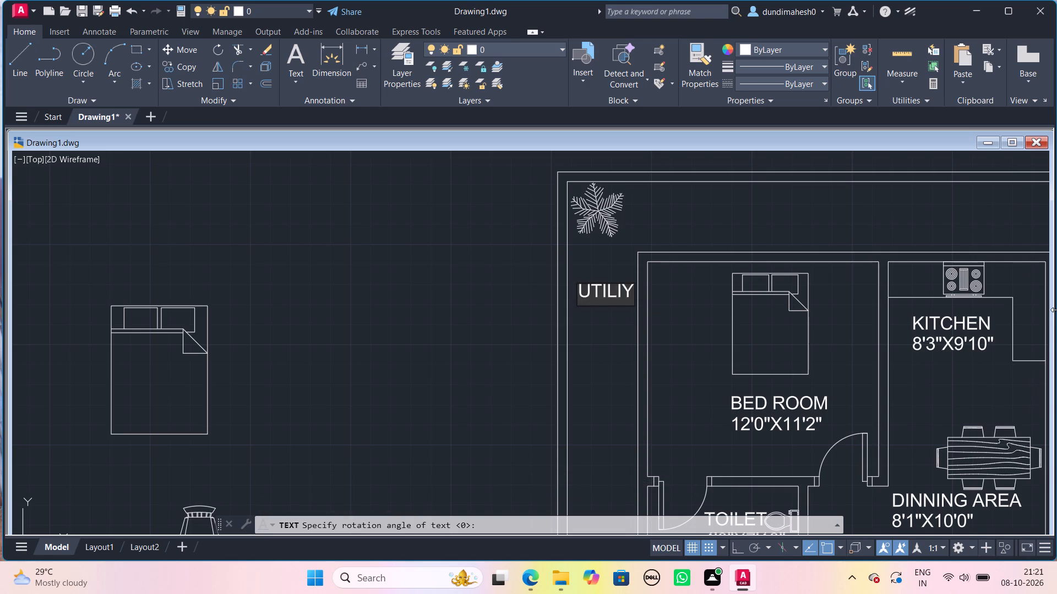
{"action": "key", "text": "BackSpace"}
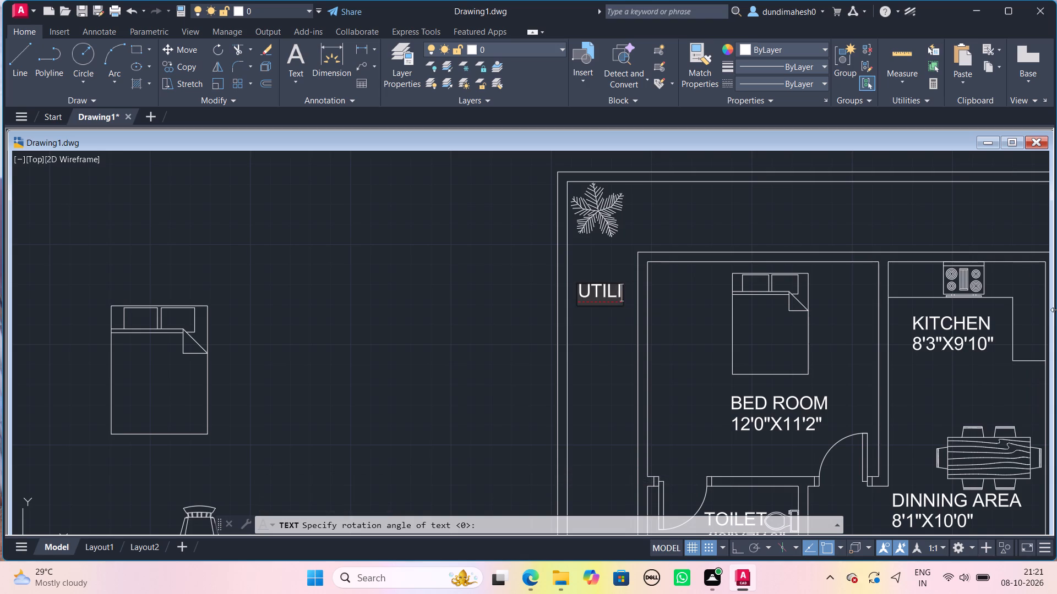
{"action": "type", "text": "TY"}
{"action": "key", "text": "BackSpace"}
{"action": "key", "text": "BackSpace"}
{"action": "key", "text": "BackSpace"}
{"action": "key", "text": "BackSpace"}
{"action": "key", "text": "BackSpace"}
{"action": "key", "text": "BackSpace"}
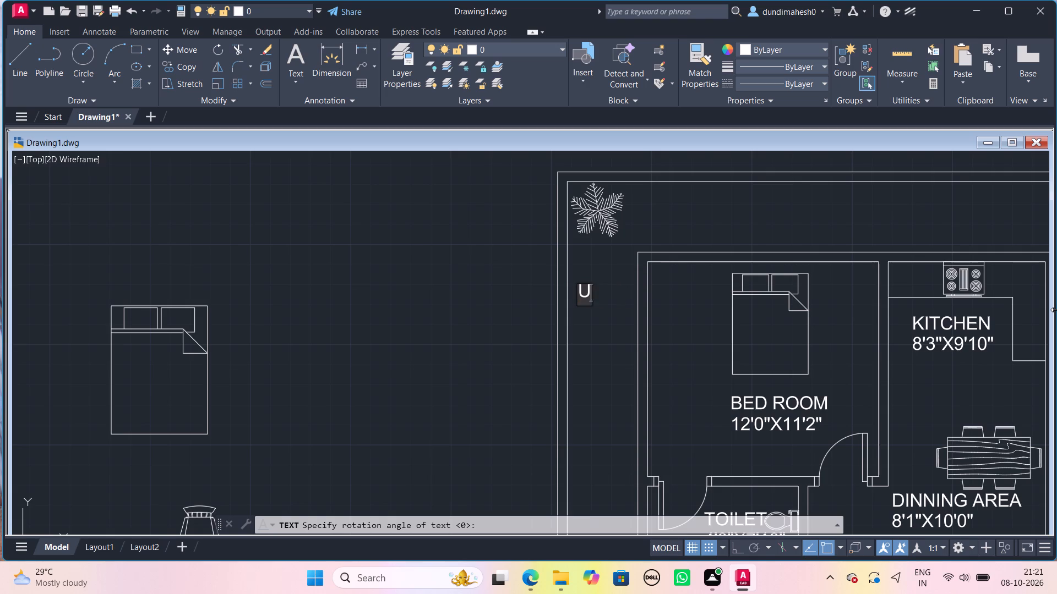
{"action": "key", "text": "BackSpace"}
Label the strip west of the bedroom with single-line text reading UTILITY and 21'0"X3'8" on a second line.
{"action": "scroll", "coordinate": [1010, 321], "scroll_direction": "up", "scroll_amount": 2}
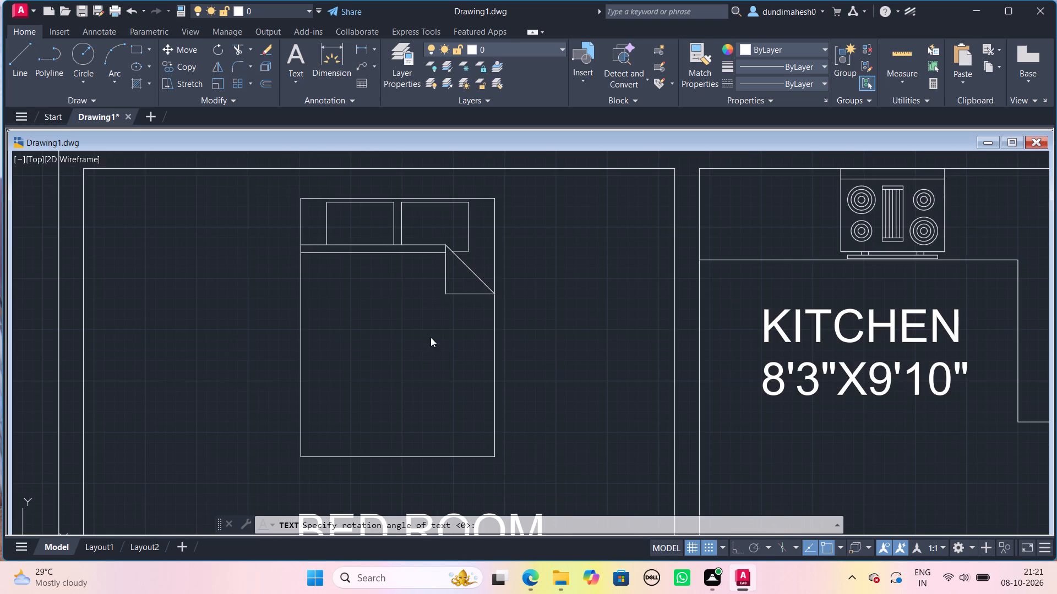
{"action": "scroll", "coordinate": [426, 338], "scroll_direction": "down", "scroll_amount": 2}
{"action": "middle_click_drag", "start_coordinate": [334, 337], "coordinate": [766, 362]}
{"action": "scroll", "coordinate": [671, 317], "scroll_direction": "up", "scroll_amount": 2}
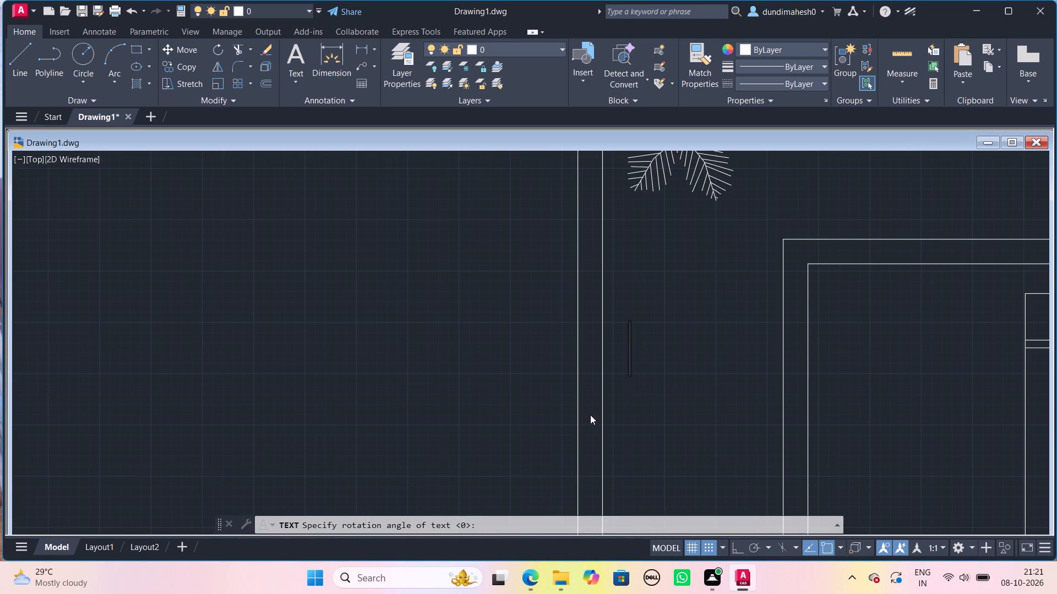
{"action": "left_click", "coordinate": [607, 364]}
{"action": "type", "text": "UT"}
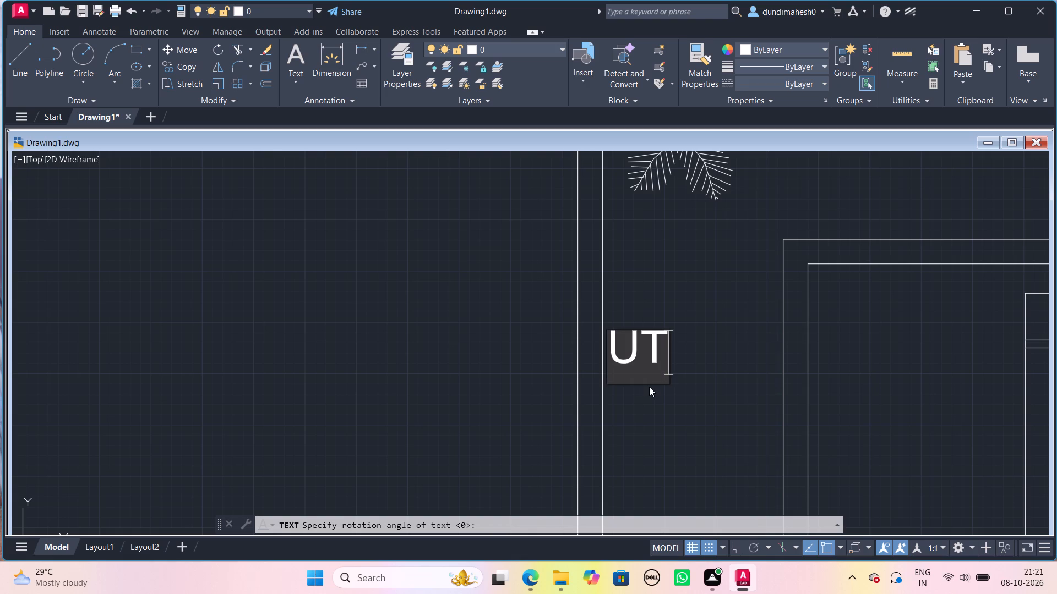
{"action": "type", "text": "ILI"}
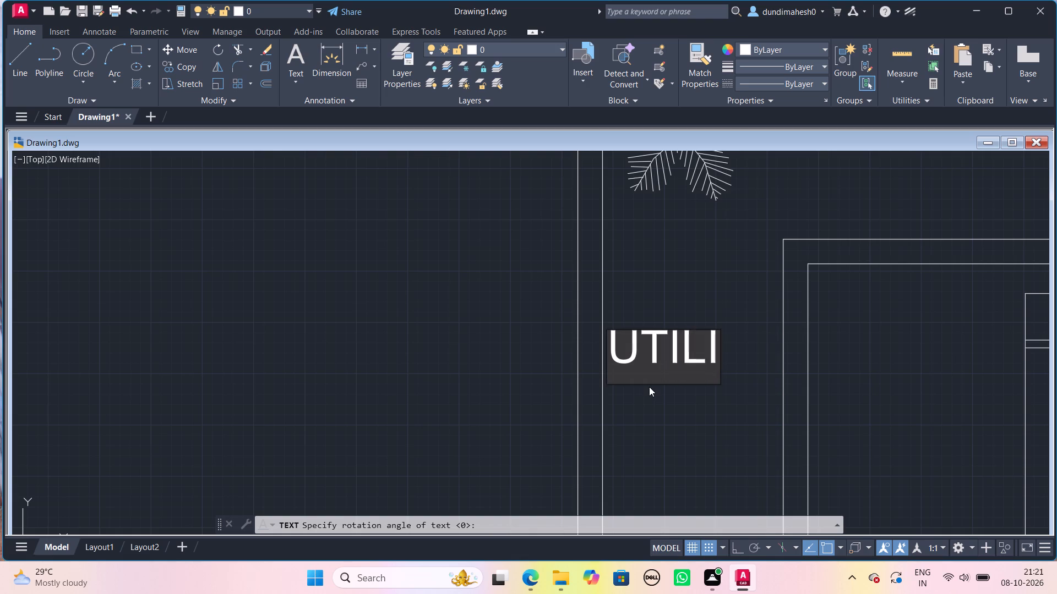
{"action": "type", "text": "TY"}
{"action": "key", "text": "Return"}
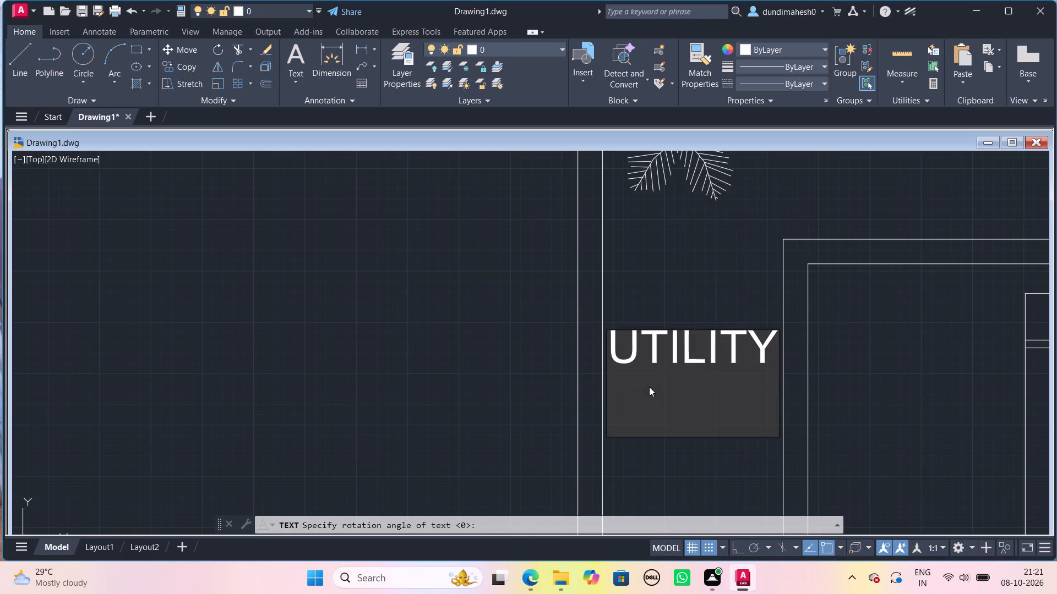
{"action": "type", "text": "21'"}
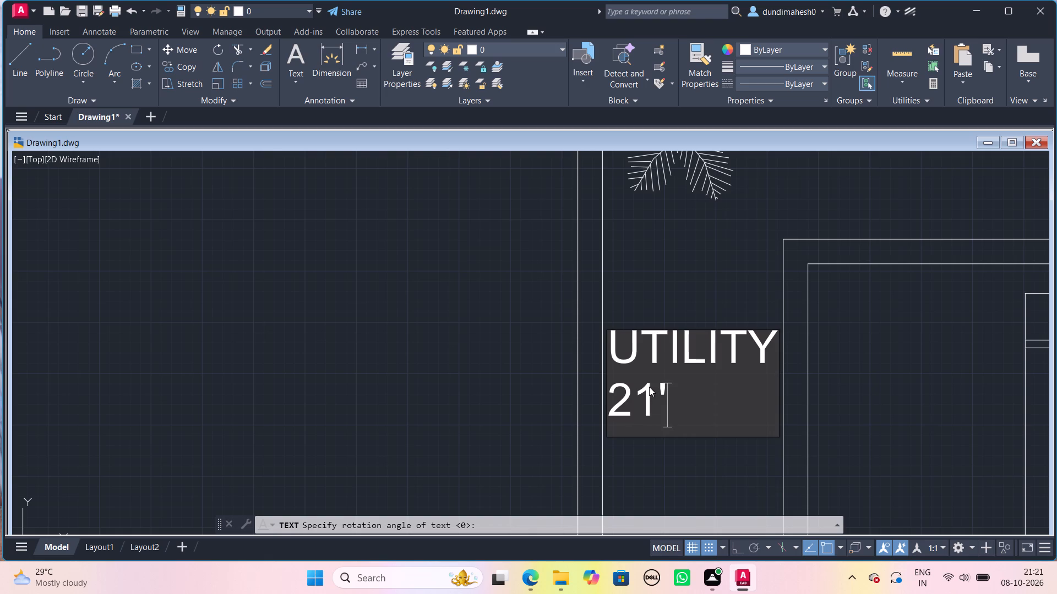
{"action": "key", "text": "0"}
{"action": "key", "text": "shift+quotedbl"}
{"action": "key", "text": "x"}
{"action": "key", "text": "3"}
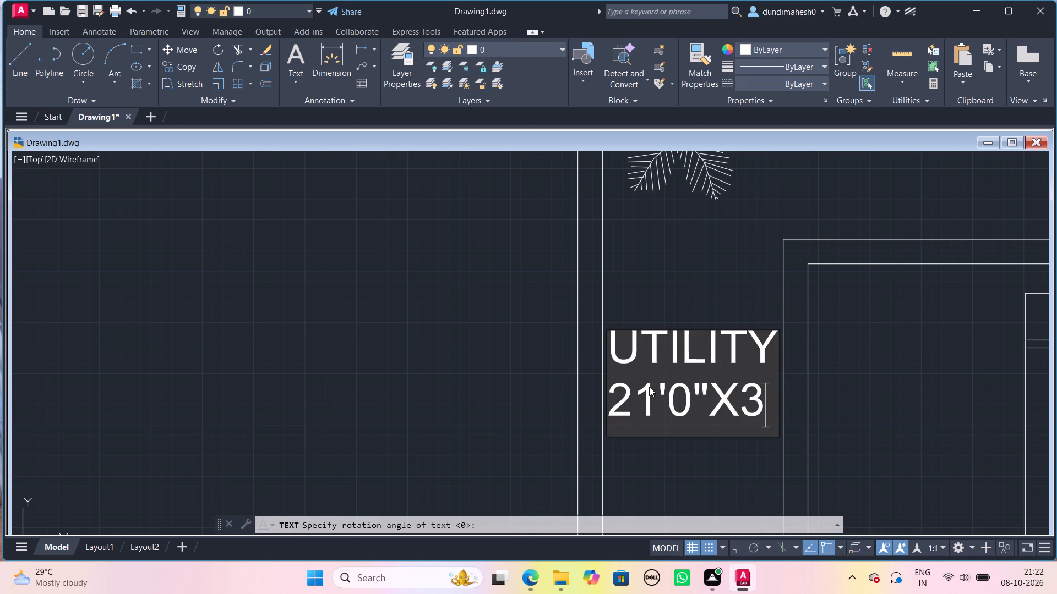
{"action": "type", "text": "'8"}
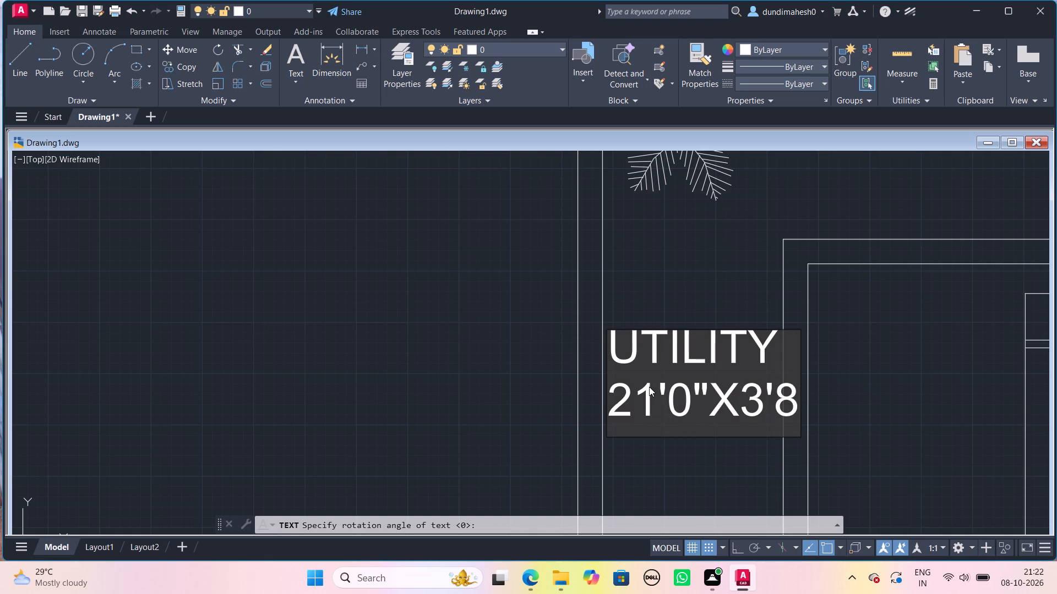
{"action": "key", "text": "shift+quotedbl"}
{"action": "key", "text": "Return"}
{"action": "key", "text": "Return"}
Label the strip north of the kitchen with 8" high, unrotated single-line text reading UTILITY and 3'8"X29'4" on a second line.
{"action": "scroll", "coordinate": [649, 387], "scroll_direction": "down", "scroll_amount": 2}
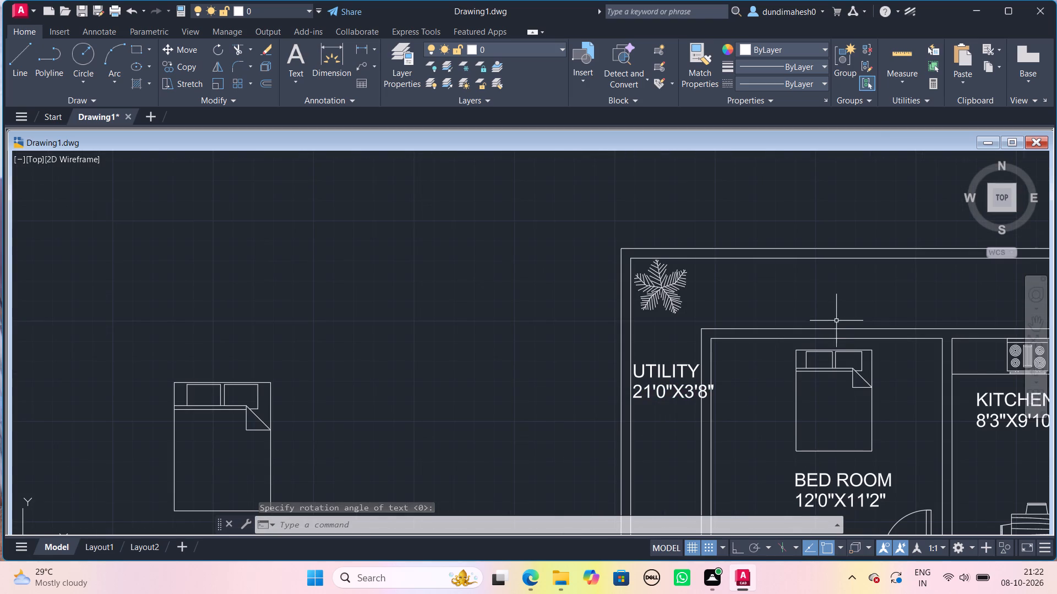
{"action": "middle_click_drag", "start_coordinate": [856, 309], "coordinate": [414, 293]}
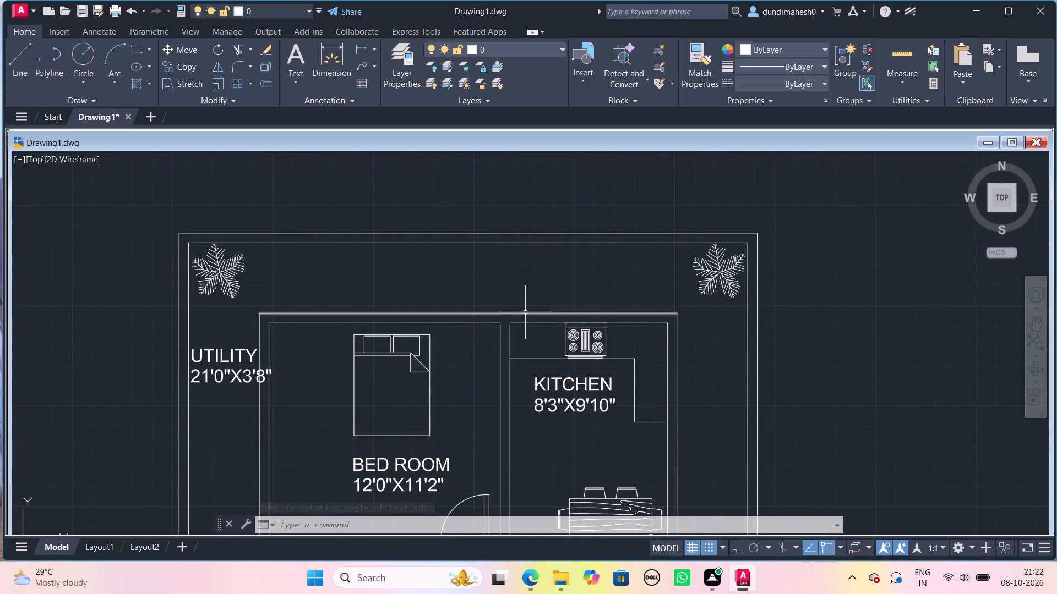
{"action": "key", "text": "space"}
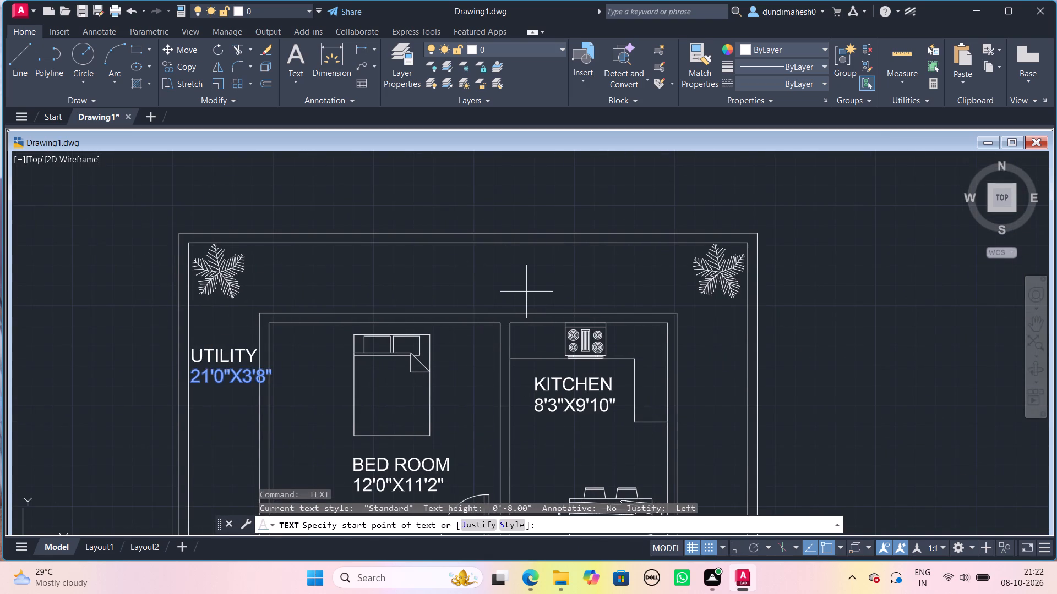
{"action": "left_click", "coordinate": [510, 272]}
{"action": "key", "text": "space"}
{"action": "key", "text": "space"}
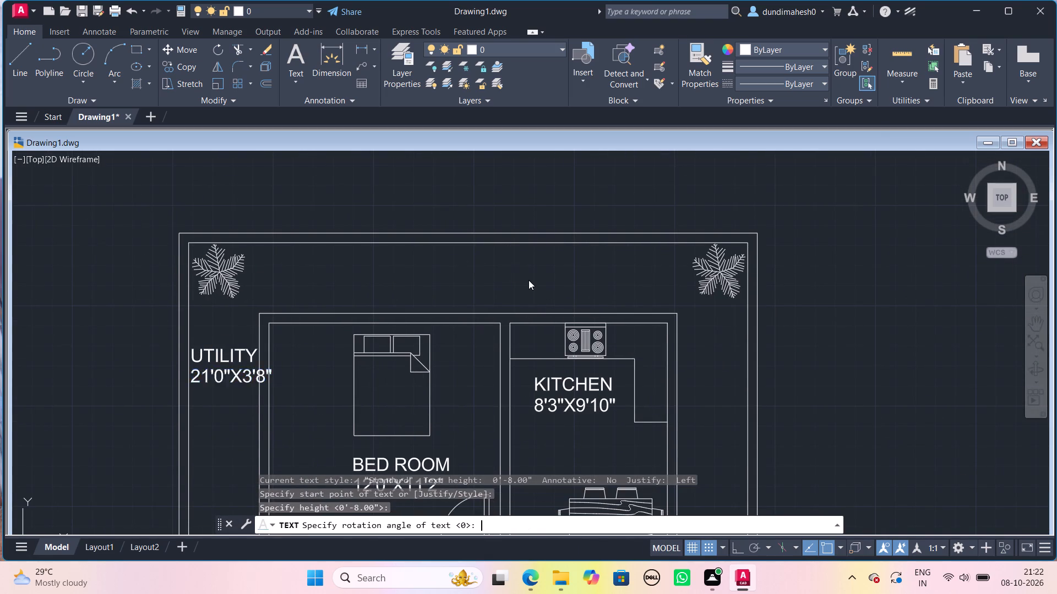
{"action": "type", "text": "UY"}
{"action": "key", "text": "BackSpace"}
{"action": "key", "text": "t"}
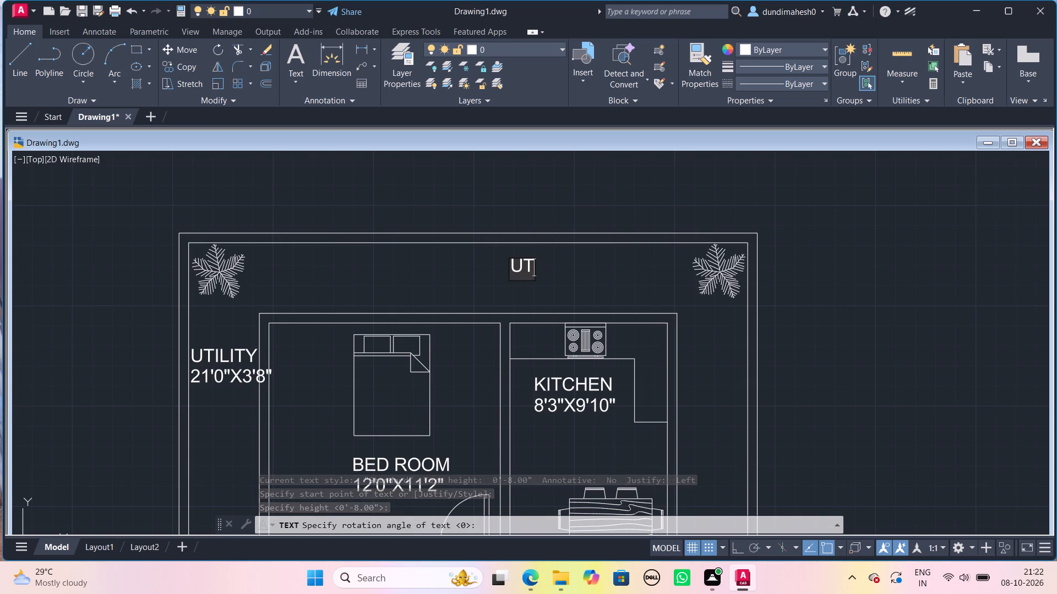
{"action": "type", "text": "ILI"}
{"action": "type", "text": "TY"}
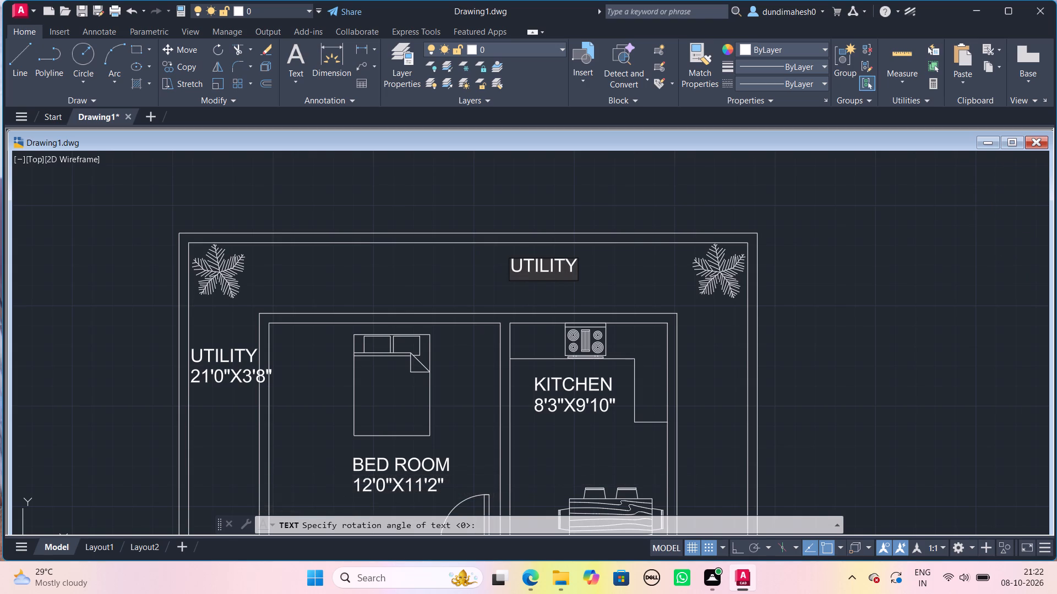
{"action": "key", "text": "Return"}
{"action": "type", "text": "3'"}
{"action": "type", "text": "8\""}
{"action": "key", "text": "x"}
{"action": "type", "text": "29'"}
{"action": "type", "text": "4\""}
{"action": "key", "text": "Return"}
{"action": "key", "text": "Return"}
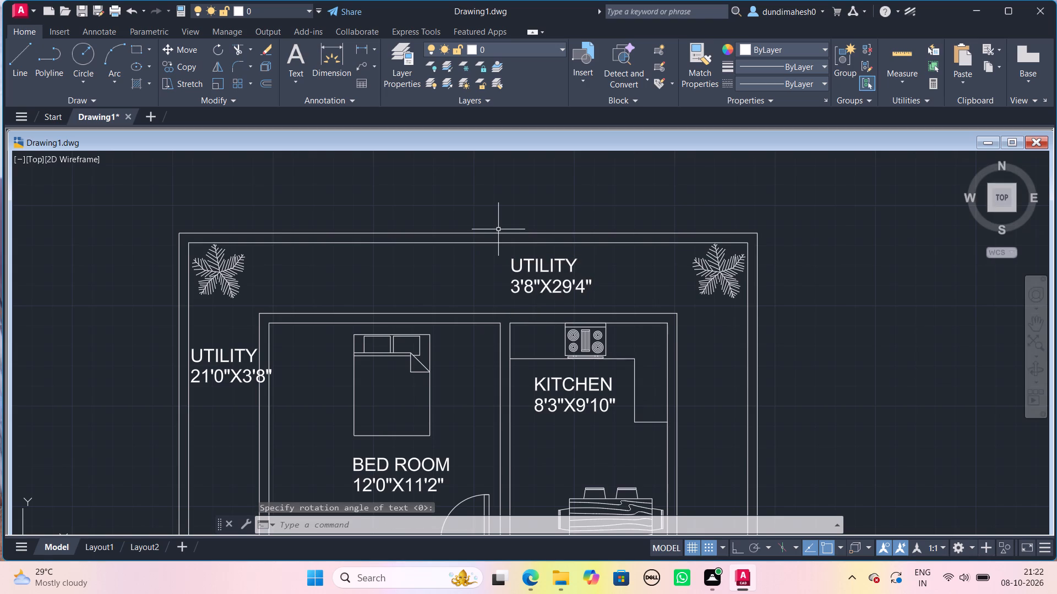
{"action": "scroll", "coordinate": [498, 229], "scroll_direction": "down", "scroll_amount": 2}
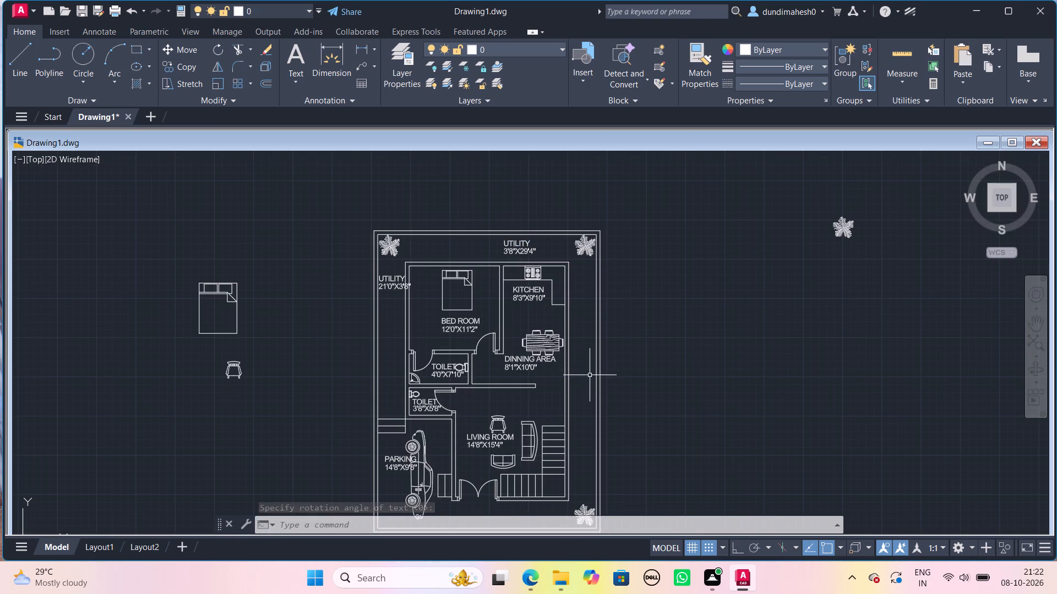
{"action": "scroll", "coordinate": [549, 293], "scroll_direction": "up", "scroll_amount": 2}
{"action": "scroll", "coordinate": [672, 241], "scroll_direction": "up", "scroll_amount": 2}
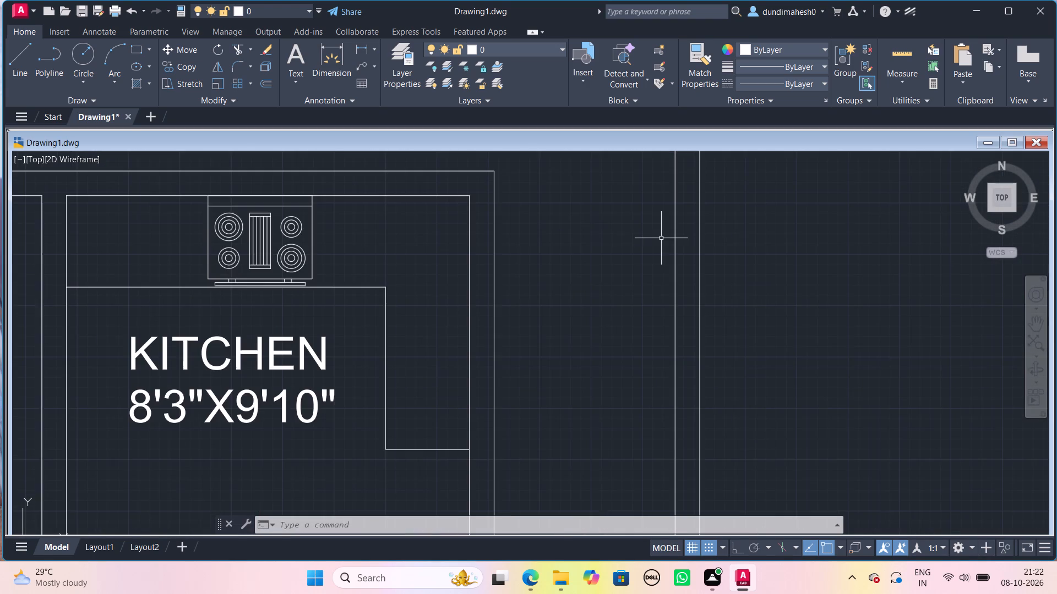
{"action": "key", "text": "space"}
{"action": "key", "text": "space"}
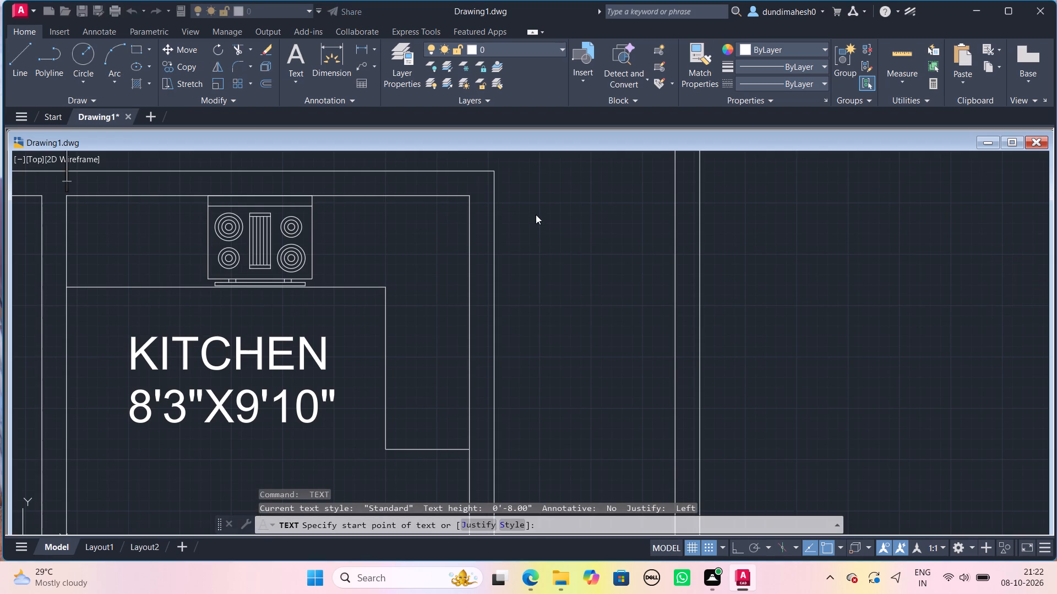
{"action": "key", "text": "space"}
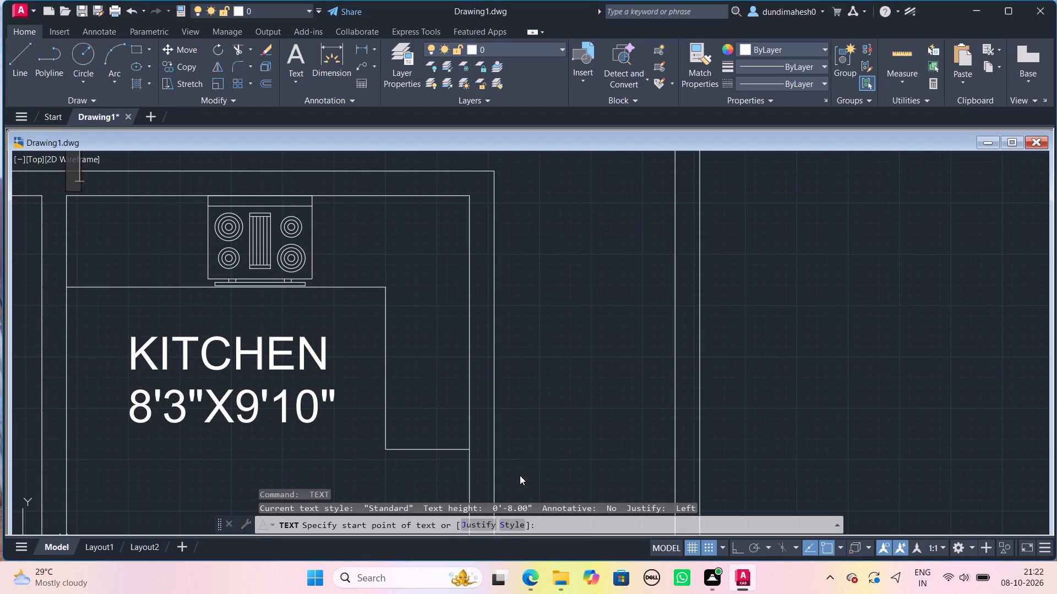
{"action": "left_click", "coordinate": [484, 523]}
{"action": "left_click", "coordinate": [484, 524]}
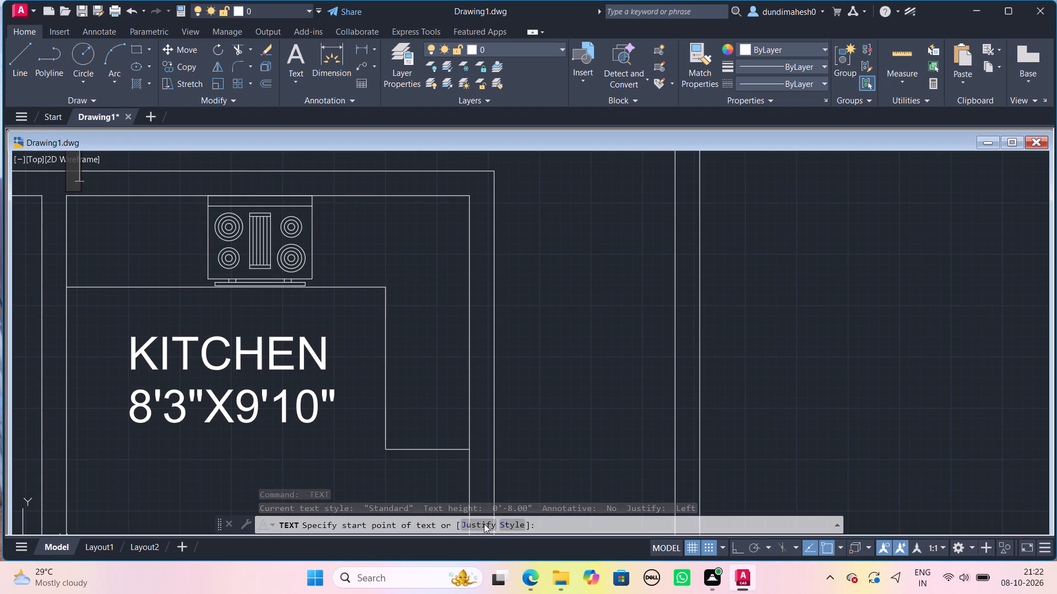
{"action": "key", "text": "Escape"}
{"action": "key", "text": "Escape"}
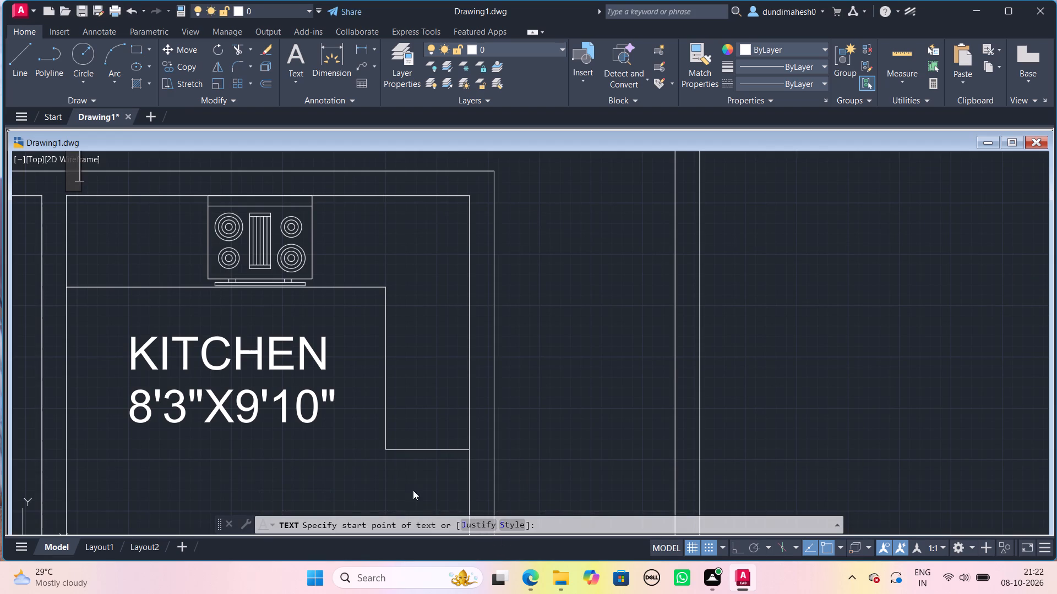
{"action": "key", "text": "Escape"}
Start single-line text for the strip east of the kitchen and set its justification to Center.
{"action": "scroll", "coordinate": [336, 455], "scroll_direction": "down", "scroll_amount": 3}
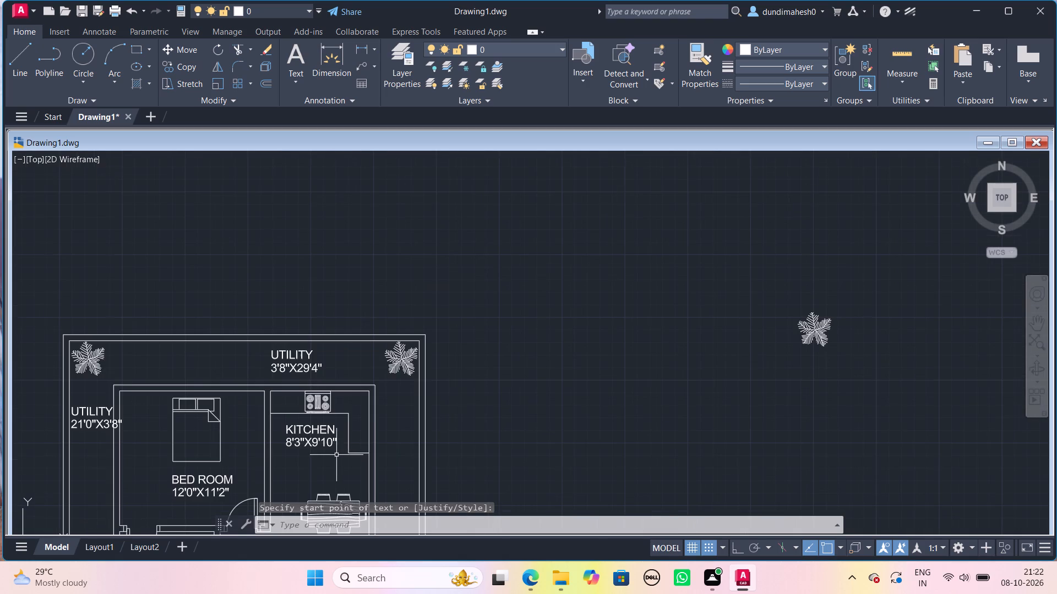
{"action": "key", "text": "space"}
{"action": "scroll", "coordinate": [391, 393], "scroll_direction": "up", "scroll_amount": 2}
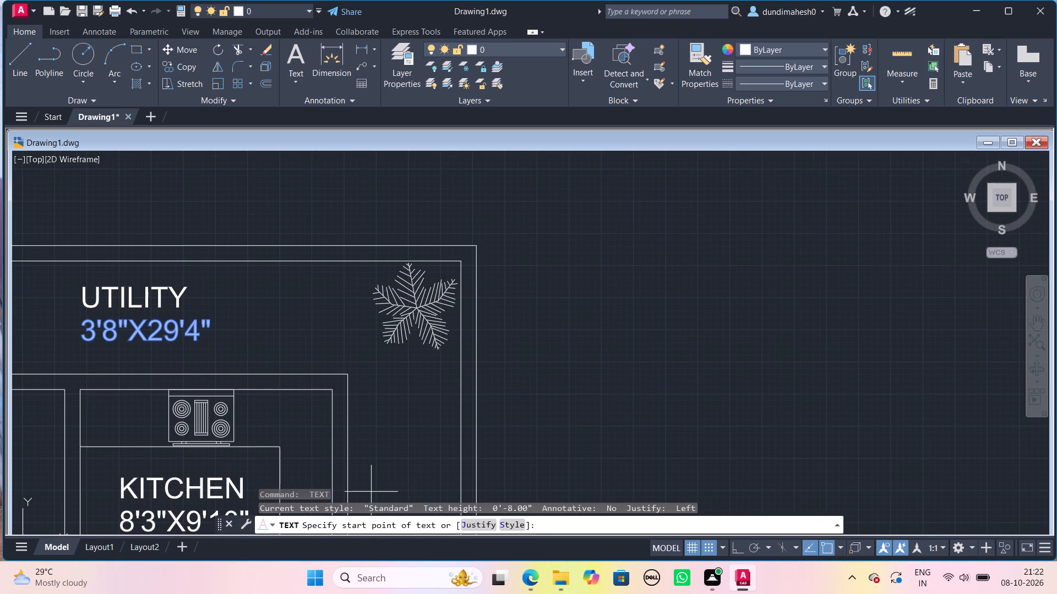
{"action": "scroll", "coordinate": [363, 468], "scroll_direction": "up", "scroll_amount": 2}
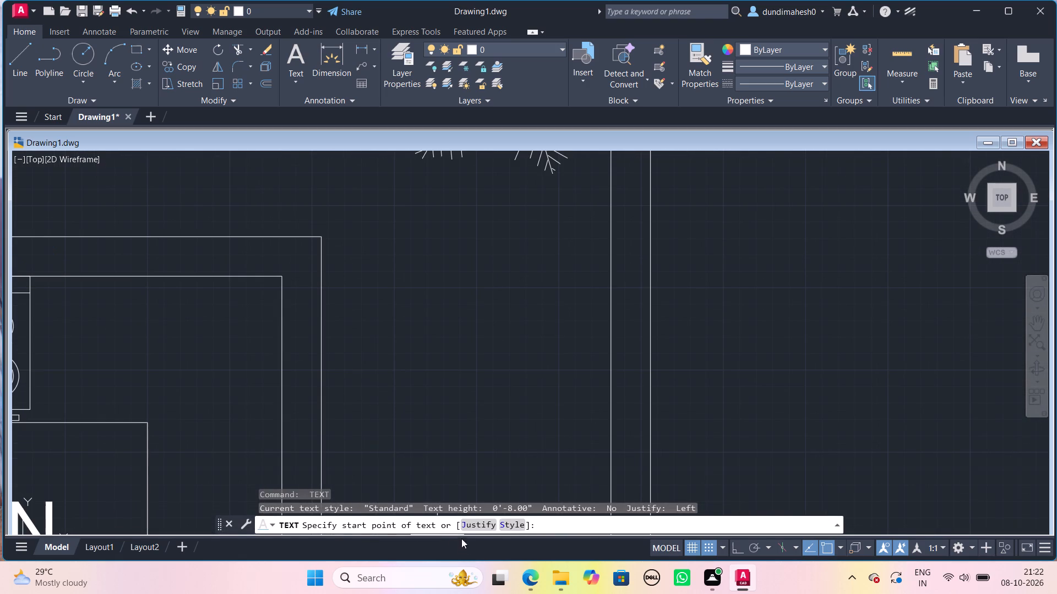
{"action": "left_click", "coordinate": [463, 522]}
{"action": "left_click", "coordinate": [431, 526]}
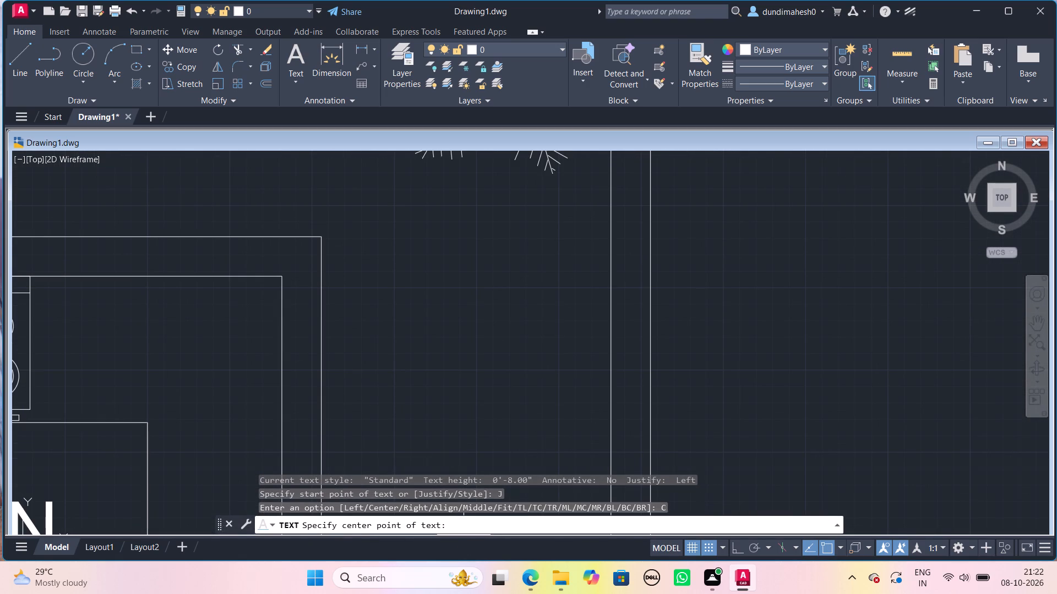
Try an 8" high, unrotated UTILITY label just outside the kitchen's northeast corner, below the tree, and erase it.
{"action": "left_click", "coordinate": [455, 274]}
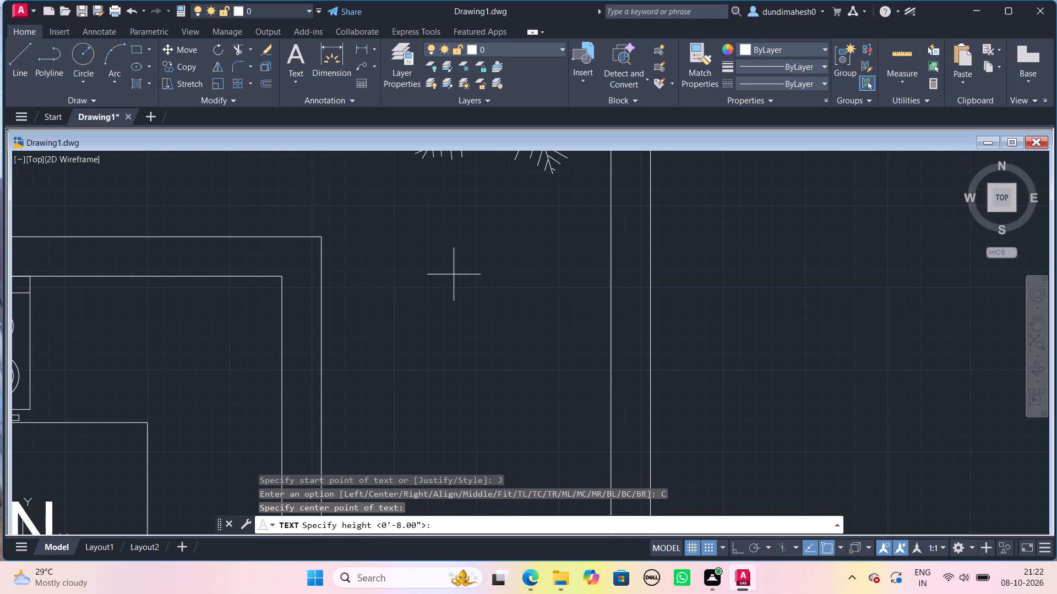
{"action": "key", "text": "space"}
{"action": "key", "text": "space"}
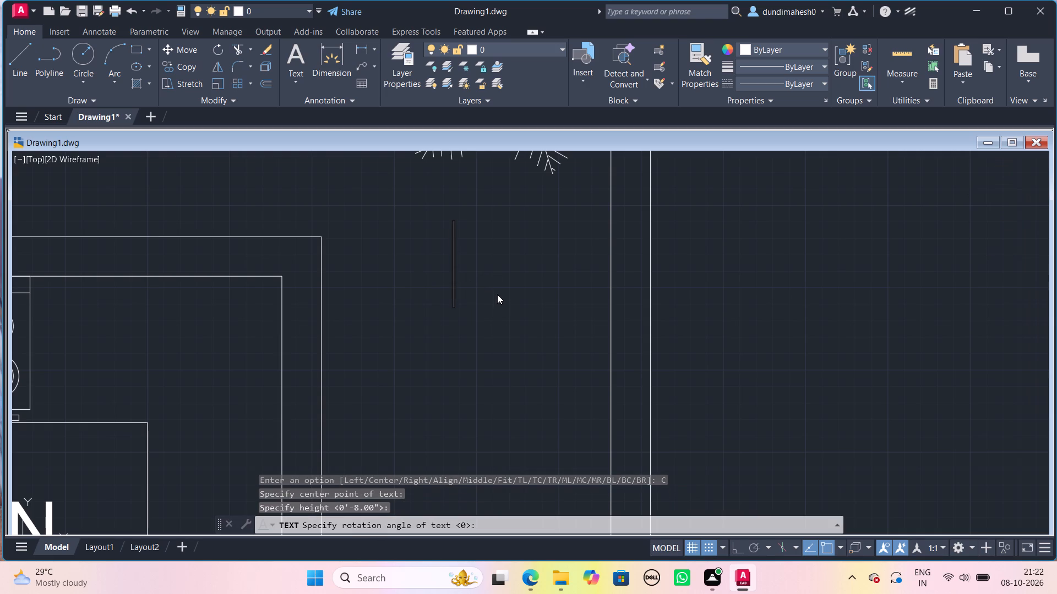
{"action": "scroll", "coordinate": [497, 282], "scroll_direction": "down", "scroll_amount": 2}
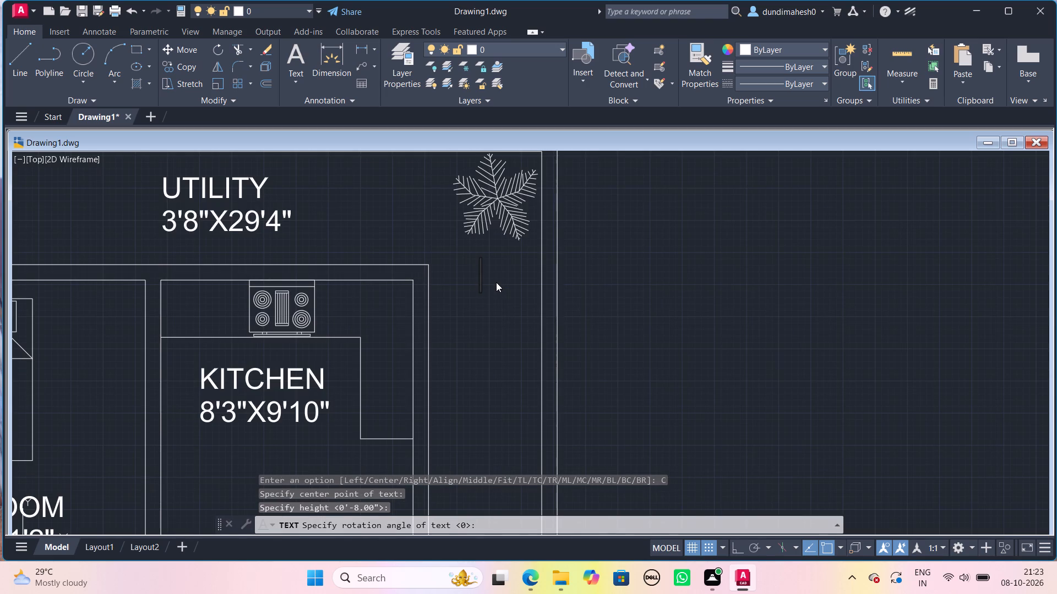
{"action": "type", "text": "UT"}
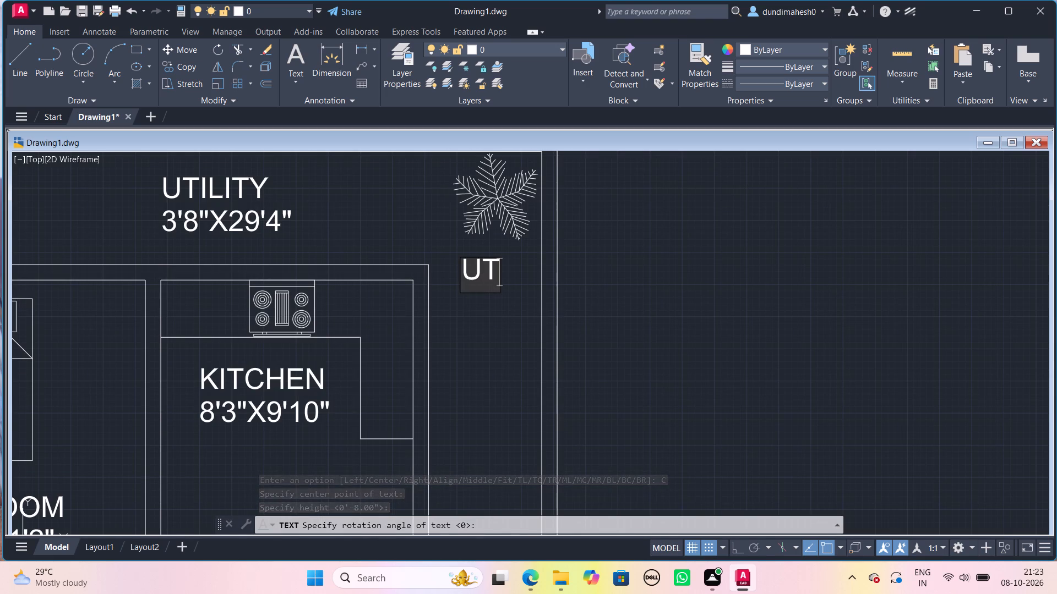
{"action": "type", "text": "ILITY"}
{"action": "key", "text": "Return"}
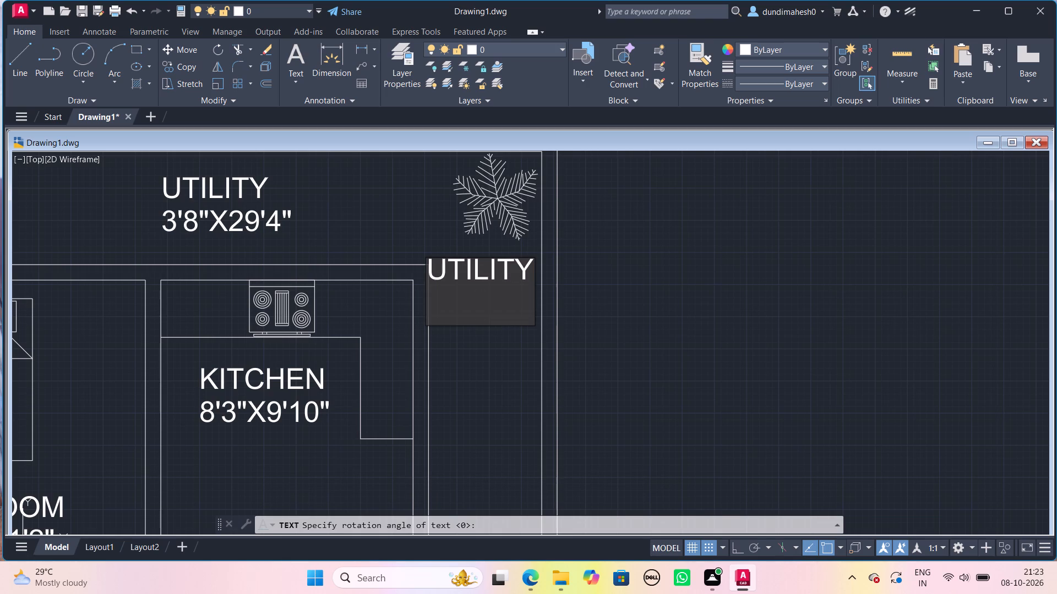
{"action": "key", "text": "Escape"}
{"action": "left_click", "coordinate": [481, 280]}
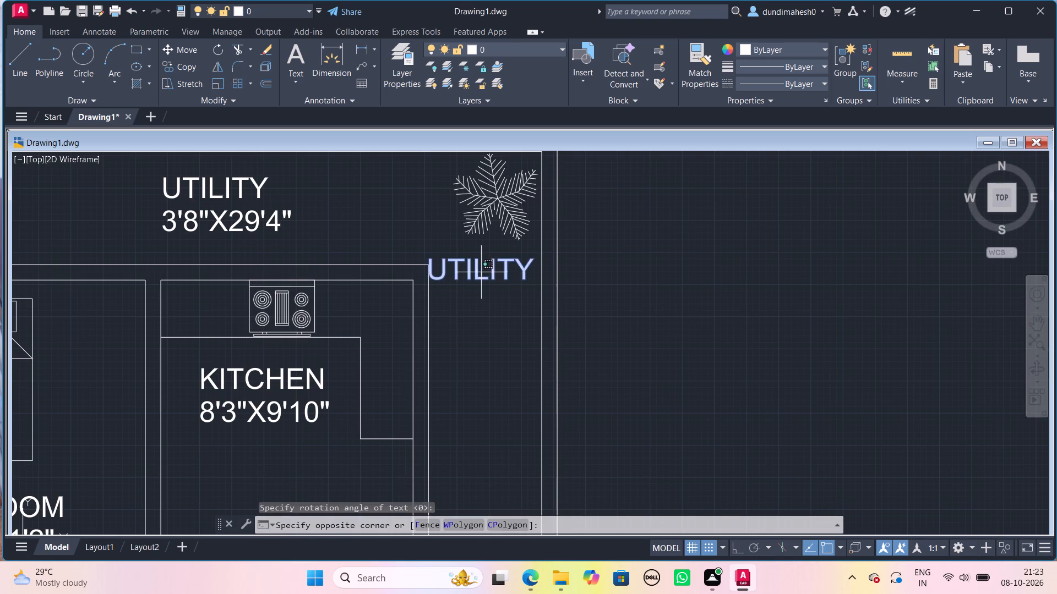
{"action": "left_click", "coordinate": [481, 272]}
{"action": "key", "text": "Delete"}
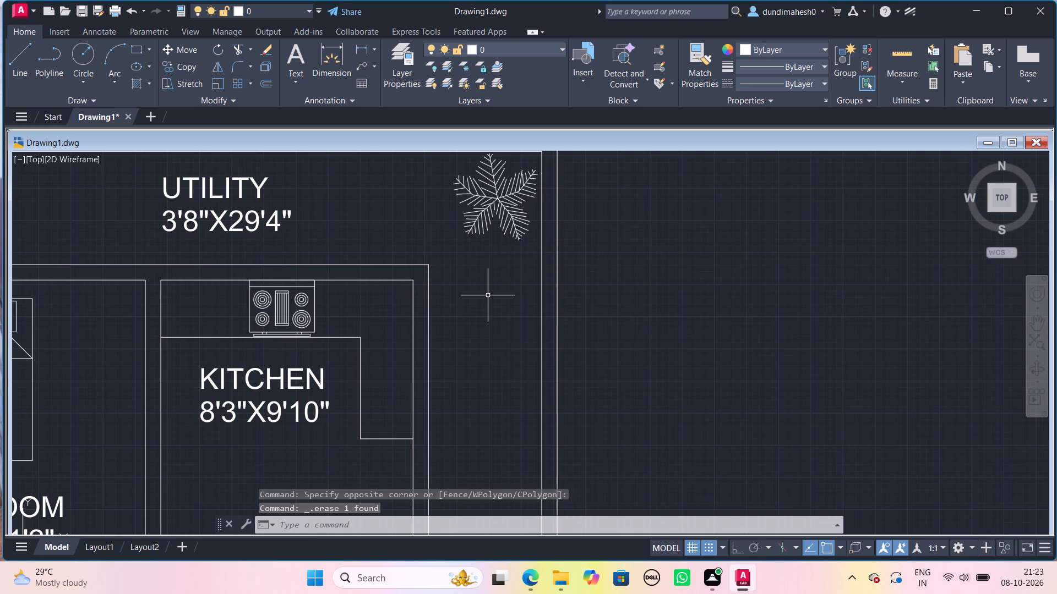
Label the strip east of the kitchen with centred 8" high, unrotated single-line text reading UTILITY and 32'0"X3'8" on a second line.
{"action": "type", "text": "DY"}
{"action": "key", "text": "BackSpace"}
{"action": "key", "text": "t"}
{"action": "key", "text": "Return"}
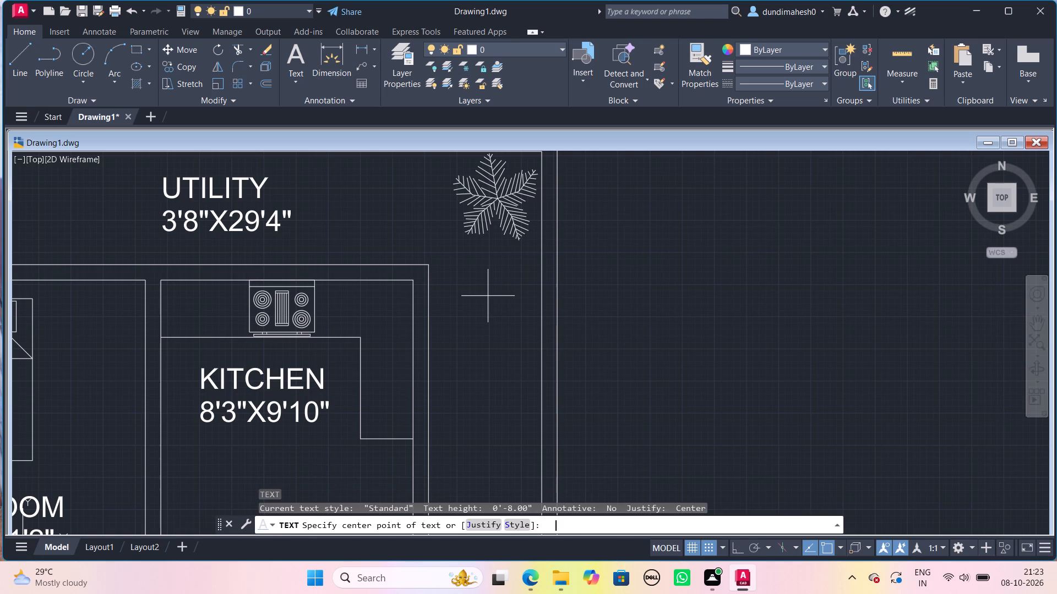
{"action": "left_click", "coordinate": [486, 348]}
{"action": "key", "text": "space"}
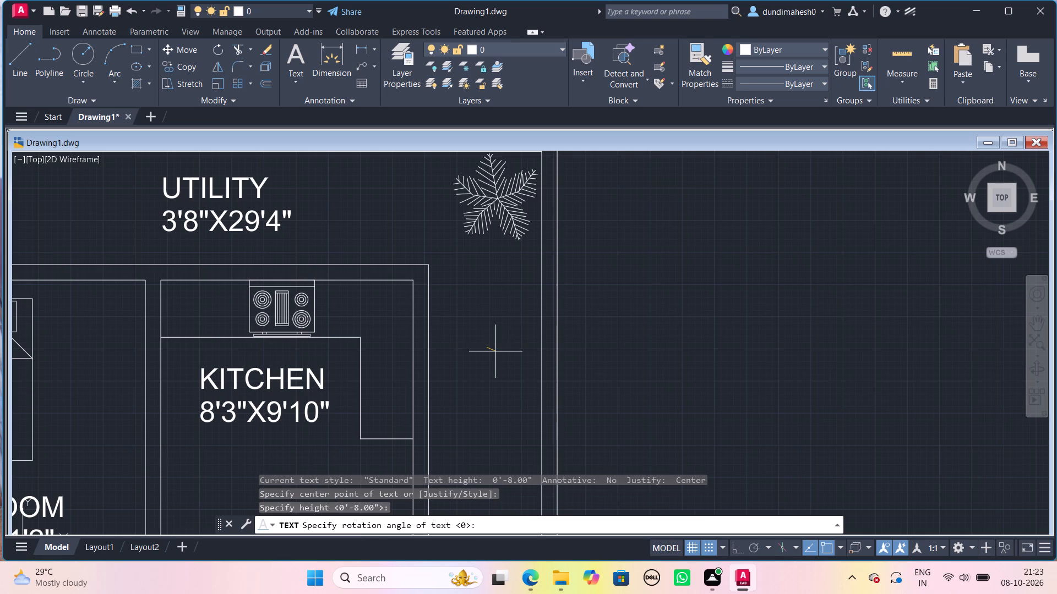
{"action": "key", "text": "space"}
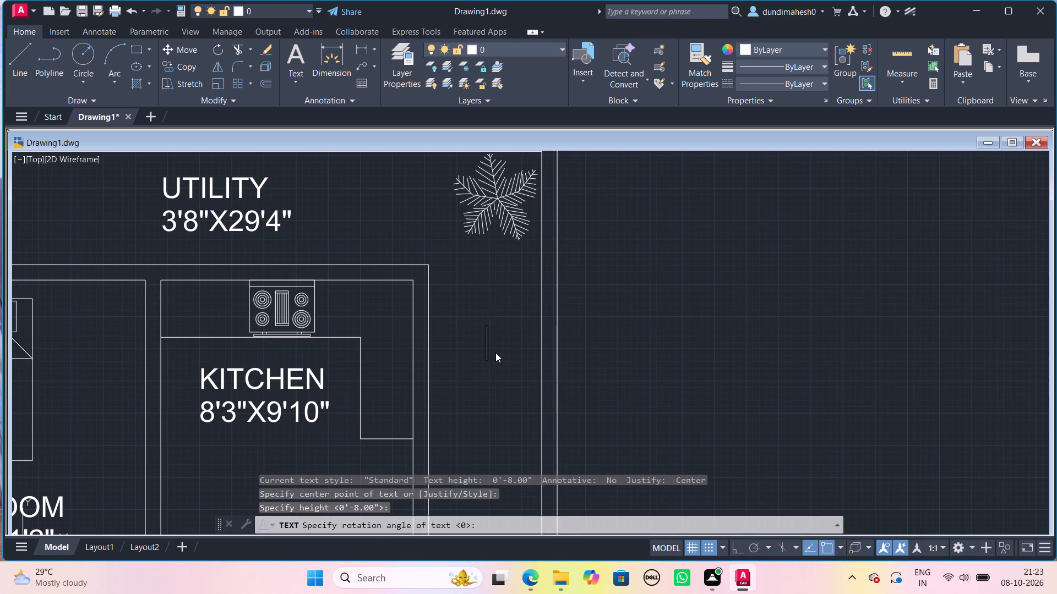
{"action": "type", "text": "UT"}
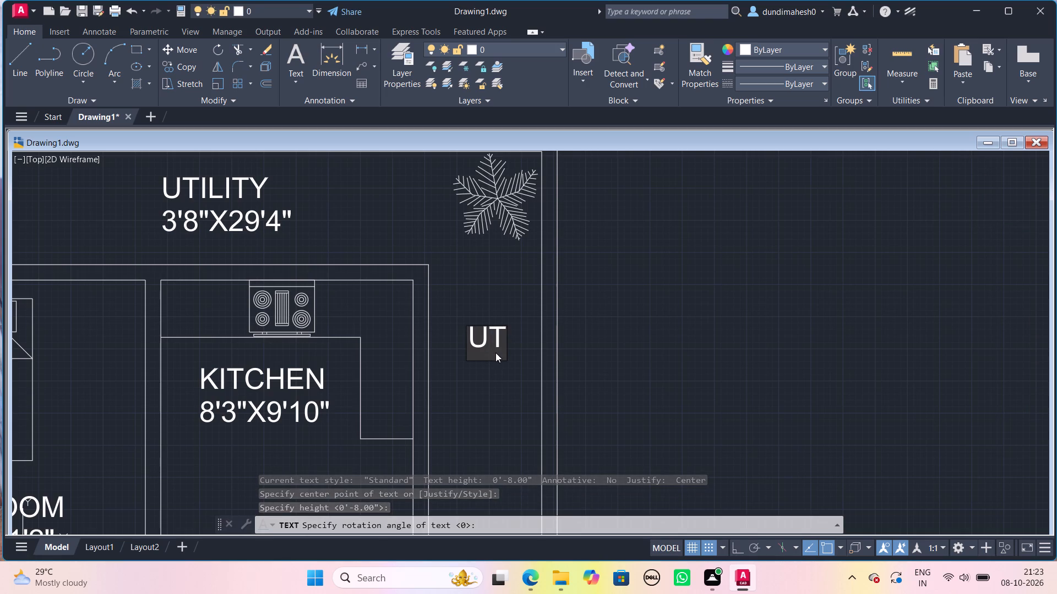
{"action": "type", "text": "ILI"}
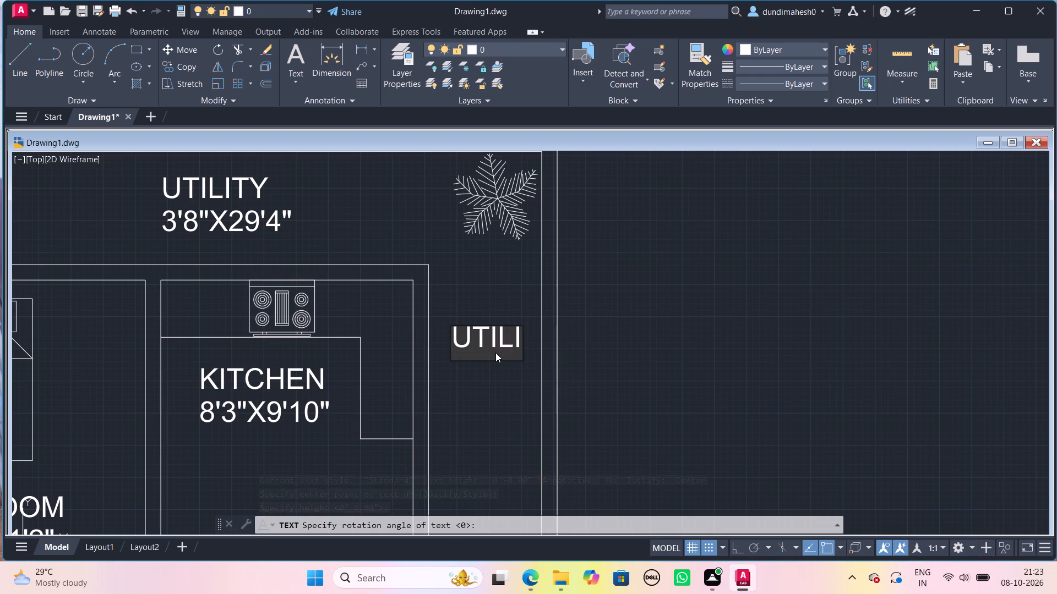
{"action": "type", "text": "TY"}
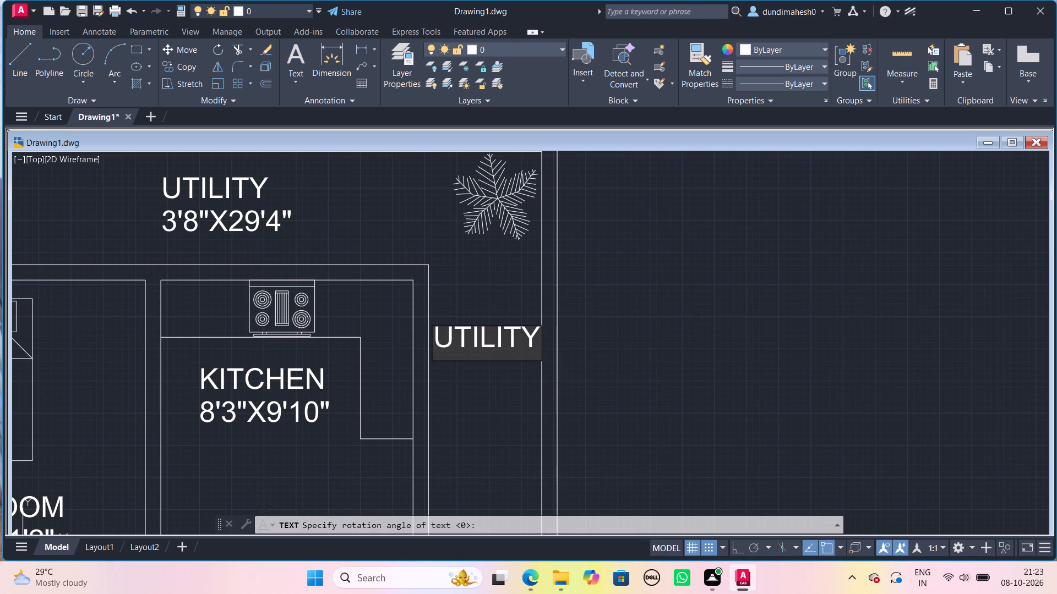
{"action": "key", "text": "Return"}
{"action": "type", "text": "32'"}
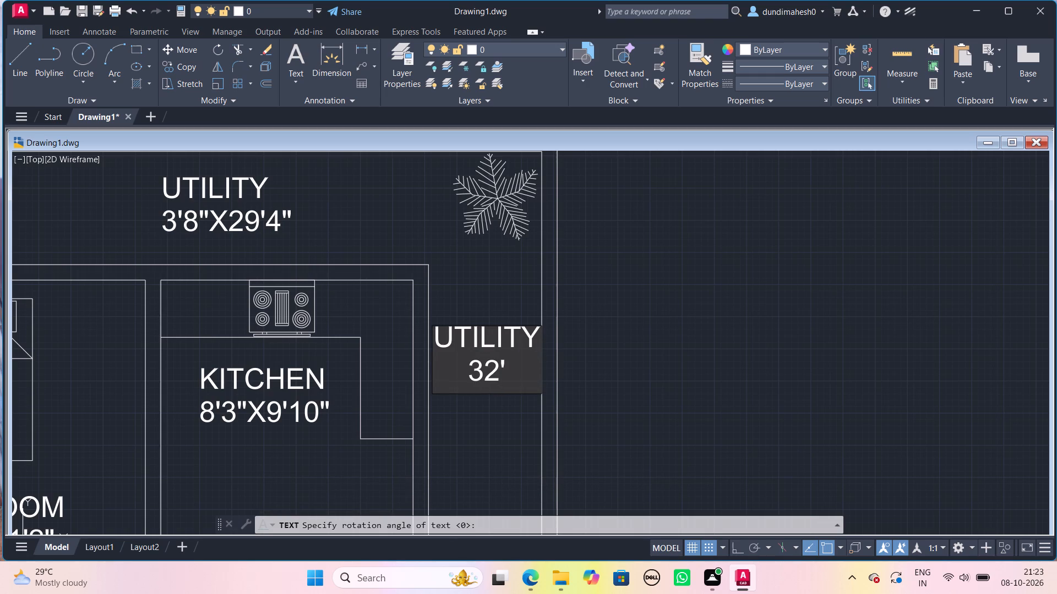
{"action": "type", "text": "0\""}
{"action": "key", "text": "x"}
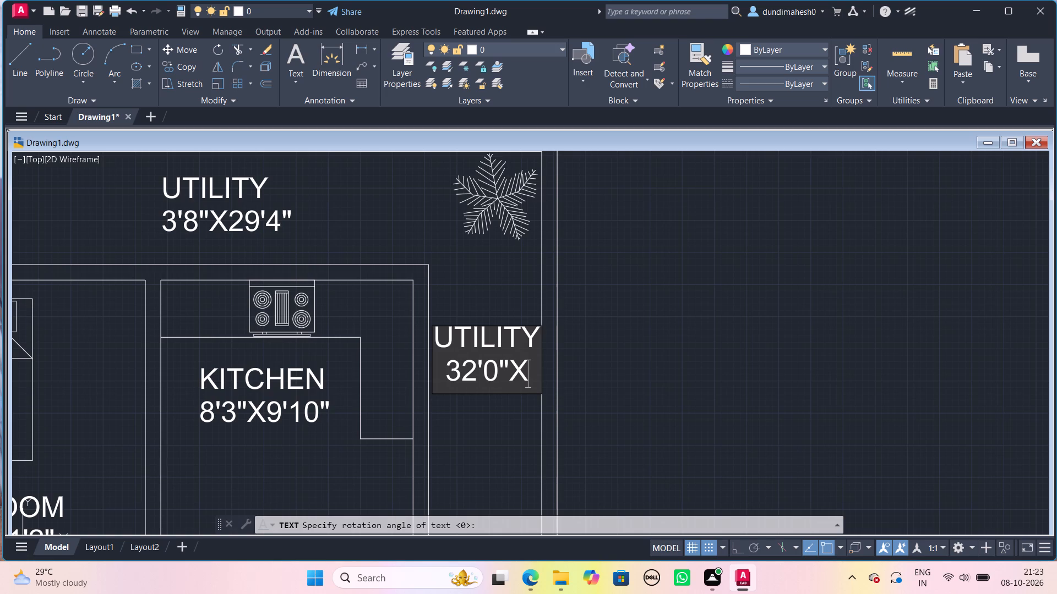
{"action": "type", "text": "3'"}
{"action": "type", "text": "8\""}
{"action": "key", "text": "Return"}
{"action": "key", "text": "Return"}
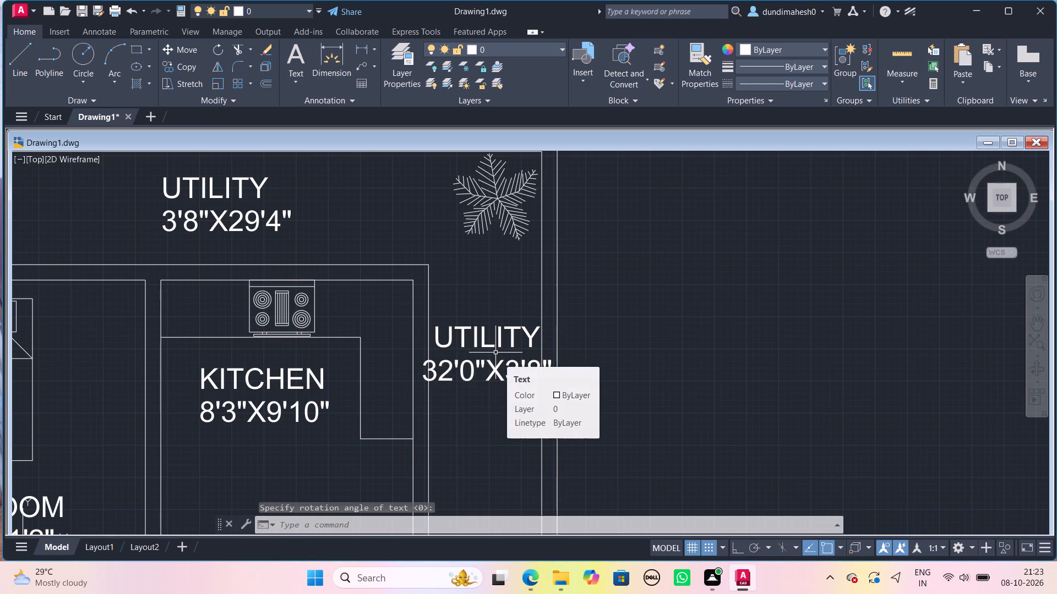
Label the strip south of the staircase with centred 8" high, unrotated single-line text reading POARCH and 3'8"X19'8" on a second line.
{"action": "scroll", "coordinate": [495, 353], "scroll_direction": "down", "scroll_amount": 4}
{"action": "middle_click_drag", "start_coordinate": [456, 483], "coordinate": [528, 269]}
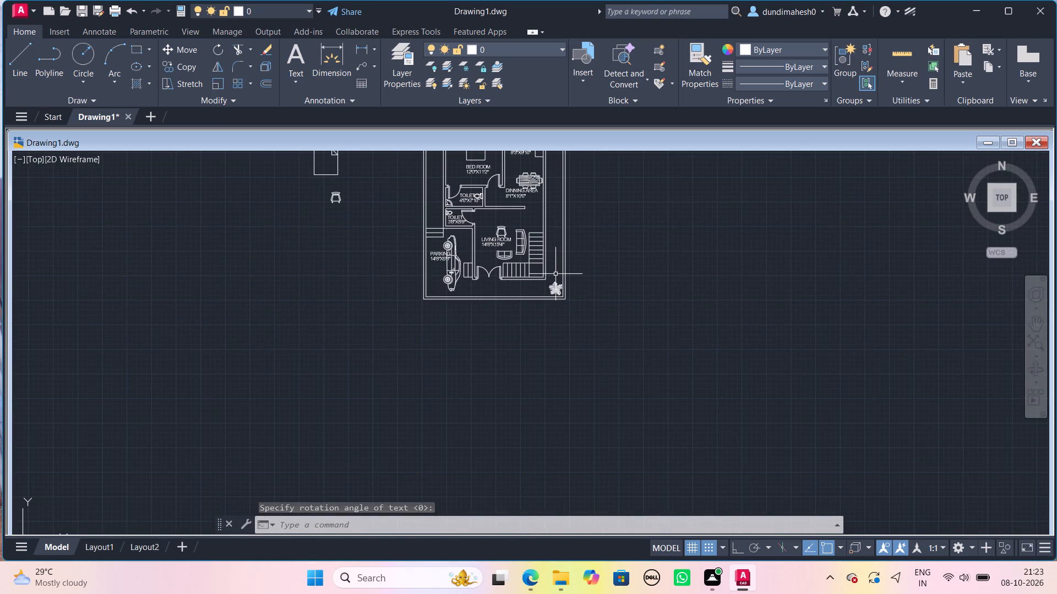
{"action": "scroll", "coordinate": [485, 328], "scroll_direction": "up", "scroll_amount": 2}
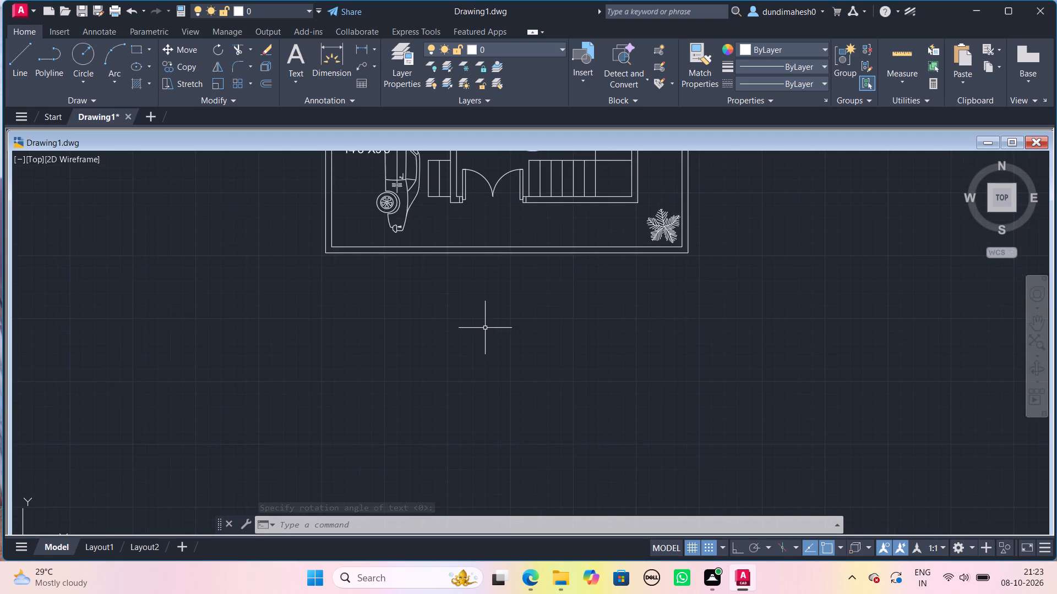
{"action": "scroll", "coordinate": [485, 328], "scroll_direction": "up", "scroll_amount": 1}
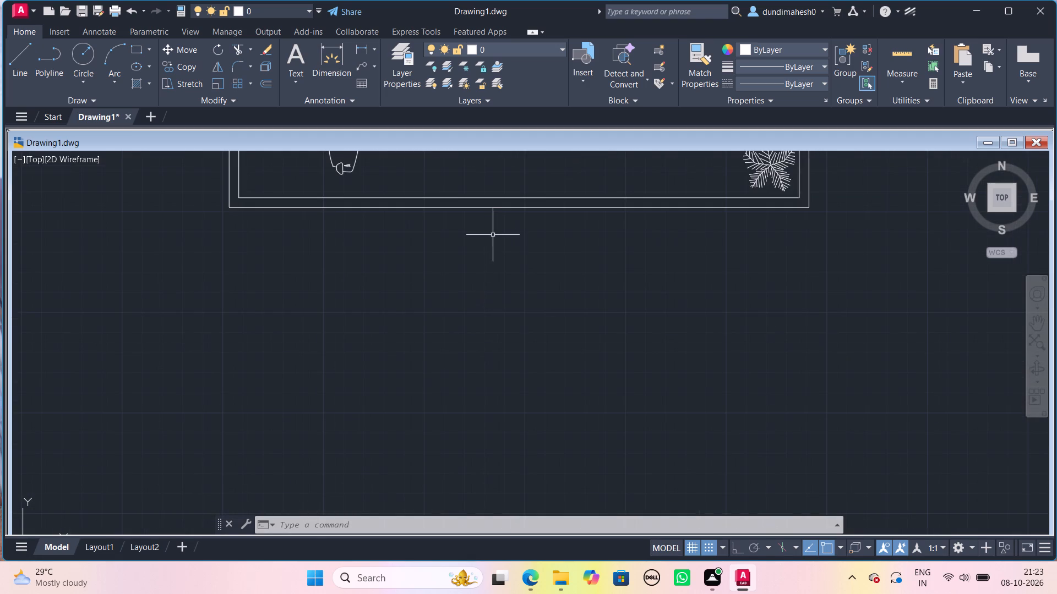
{"action": "middle_click_drag", "start_coordinate": [493, 232], "coordinate": [509, 340]}
{"action": "scroll", "coordinate": [596, 262], "scroll_direction": "up", "scroll_amount": 1}
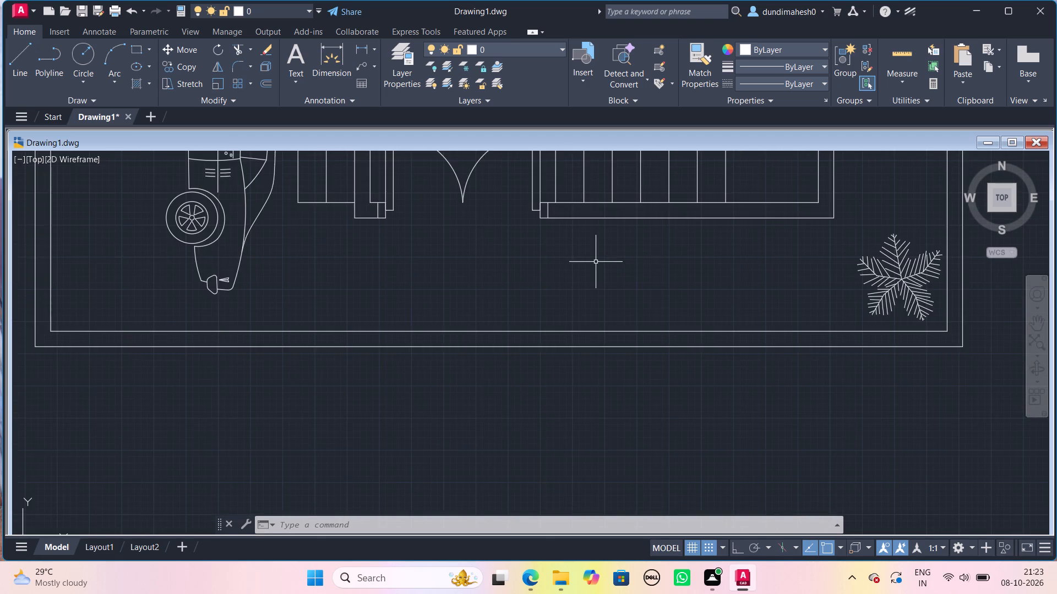
{"action": "middle_click_drag", "start_coordinate": [590, 258], "coordinate": [408, 289]}
{"action": "middle_click_drag", "start_coordinate": [517, 304], "coordinate": [444, 330]}
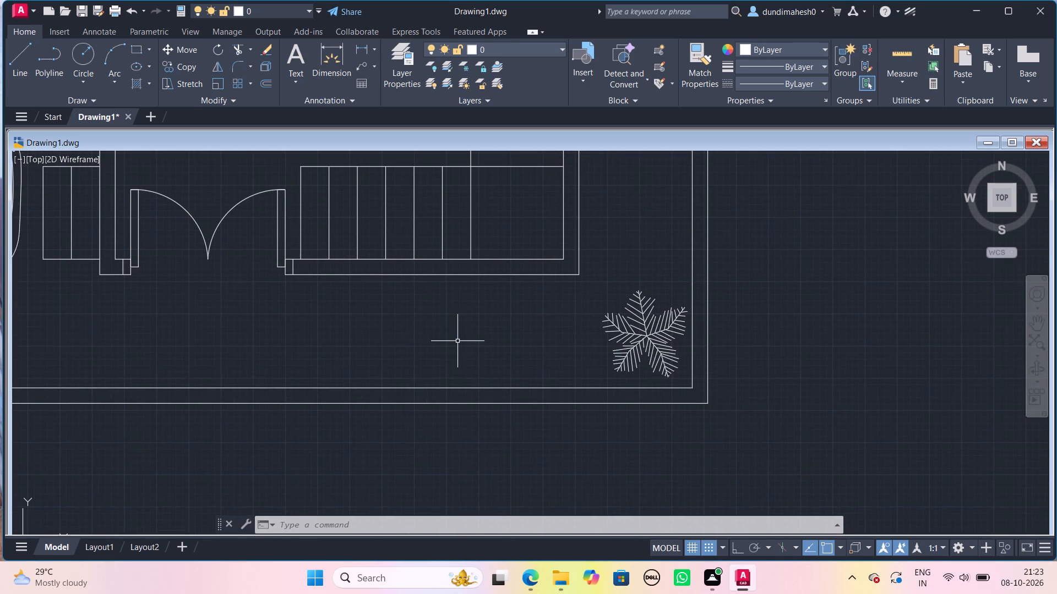
{"action": "scroll", "coordinate": [465, 334], "scroll_direction": "up", "scroll_amount": 1}
{"action": "key", "text": "space"}
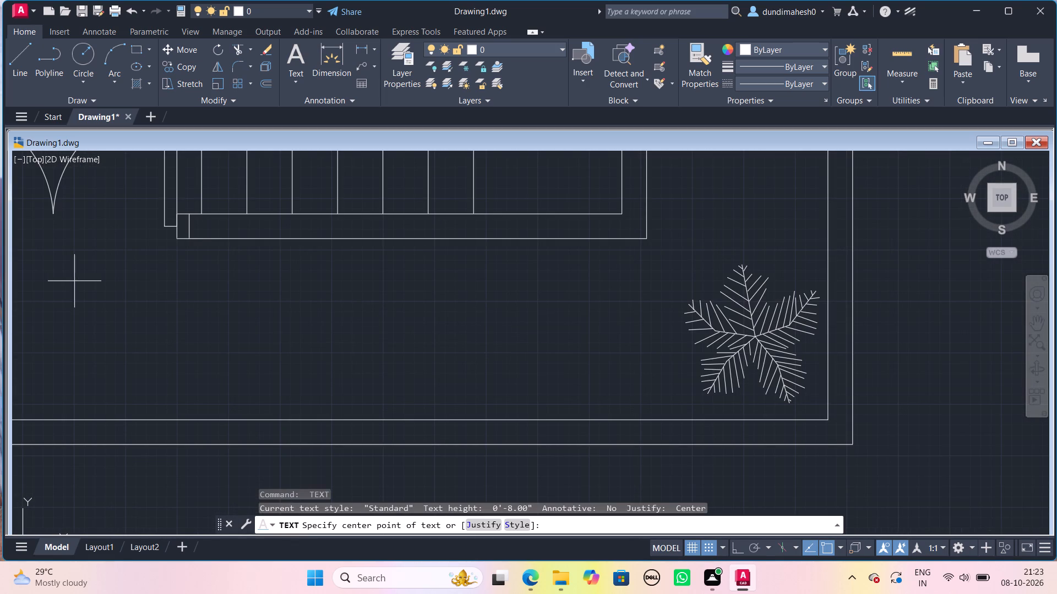
{"action": "left_click", "coordinate": [297, 300]}
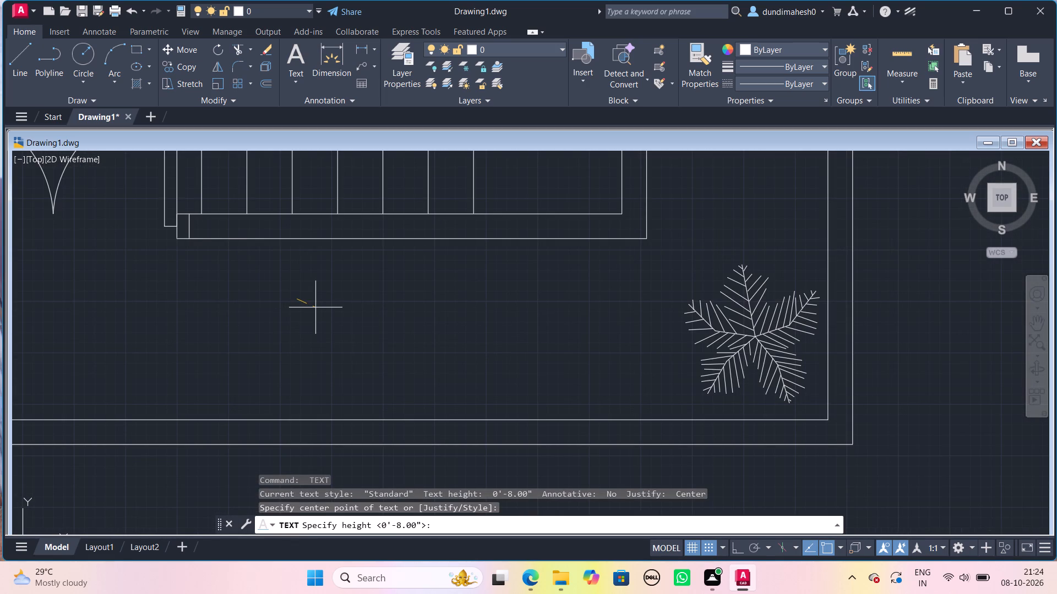
{"action": "key", "text": "space"}
{"action": "key", "text": "space"}
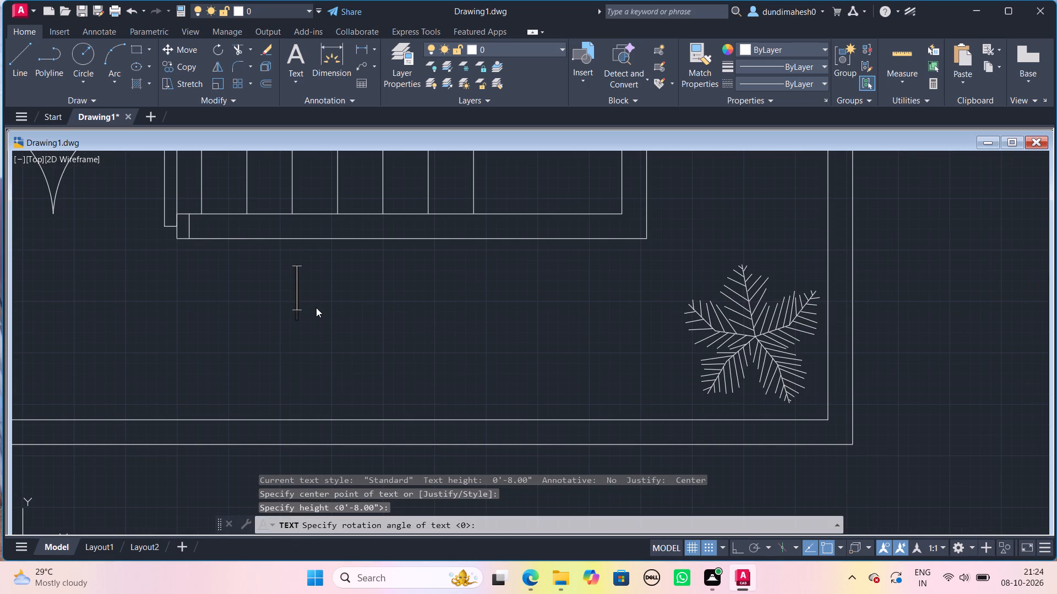
{"action": "type", "text": "PO"}
{"action": "type", "text": "AR"}
{"action": "key", "text": "v"}
{"action": "key", "text": "BackSpace"}
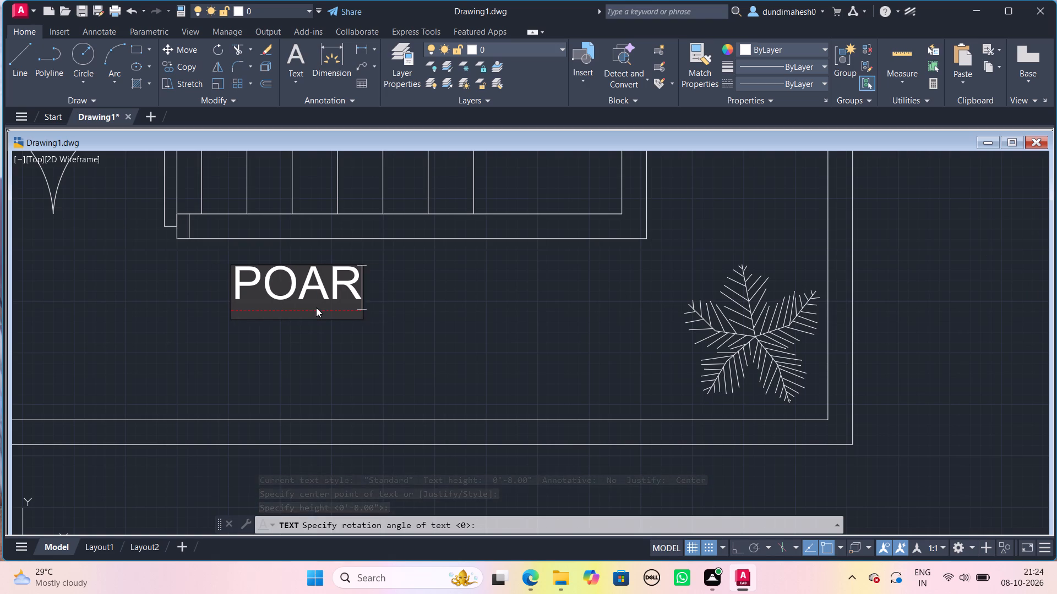
{"action": "type", "text": "CH"}
{"action": "key", "text": "Return"}
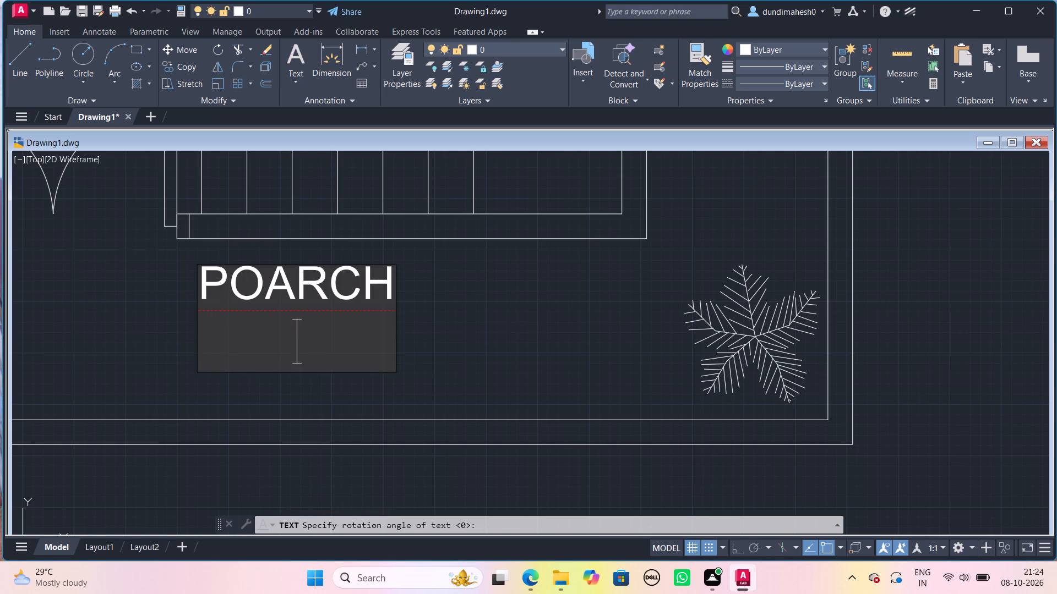
{"action": "type", "text": "3'"}
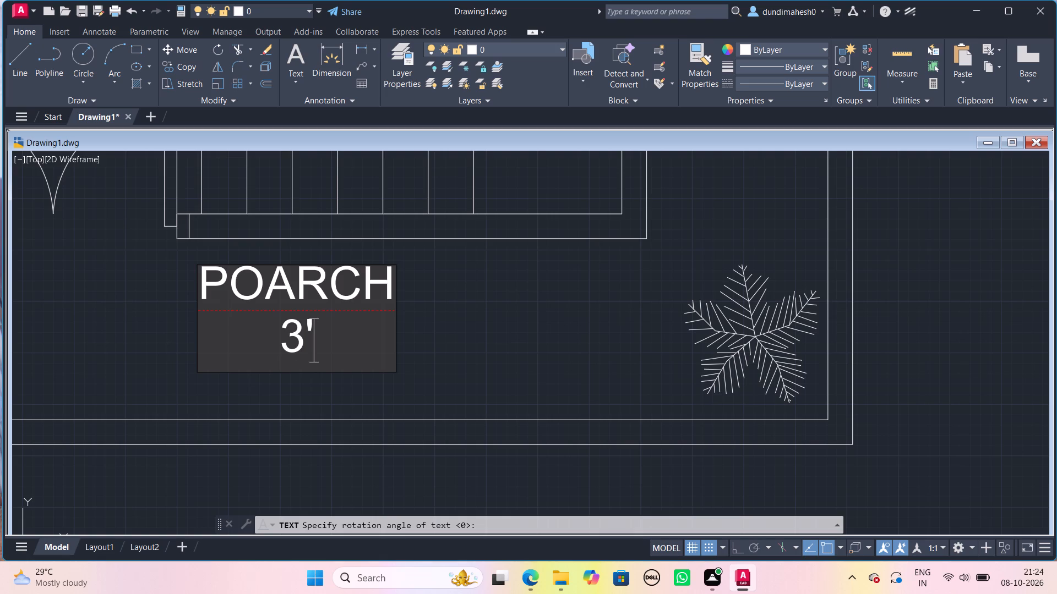
{"action": "type", "text": "8\""}
{"action": "key", "text": "z"}
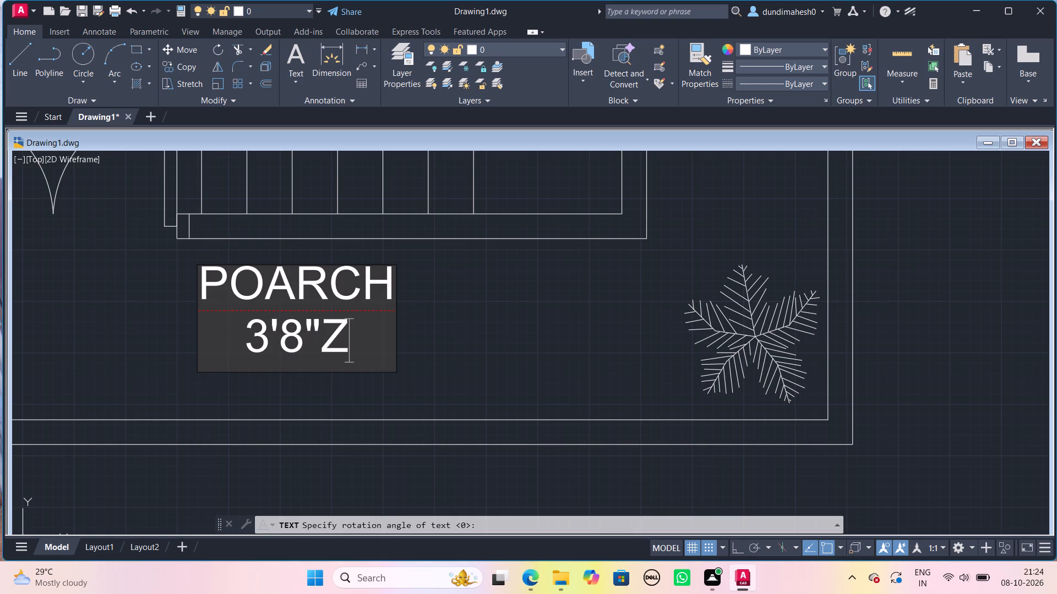
{"action": "key", "text": "BackSpace"}
{"action": "key", "text": "x"}
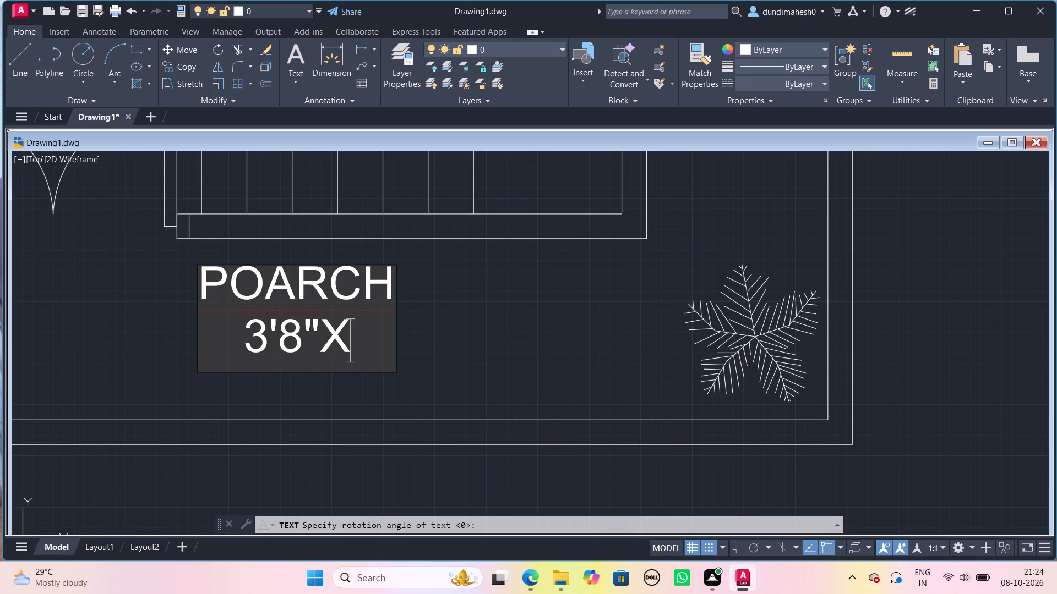
{"action": "type", "text": "19'"}
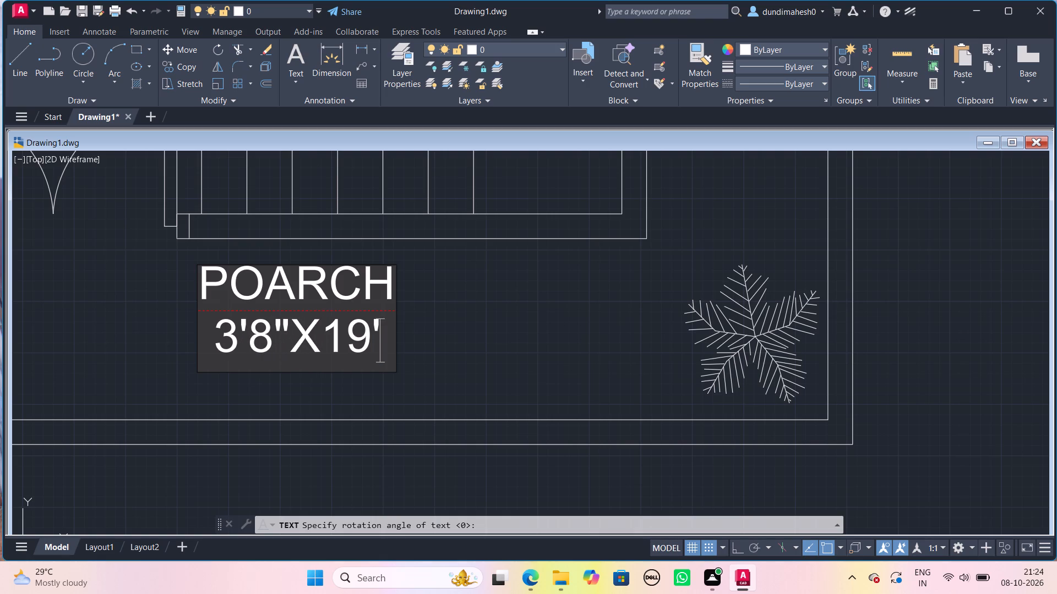
{"action": "type", "text": "8\""}
{"action": "key", "text": "Return"}
{"action": "key", "text": "Return"}
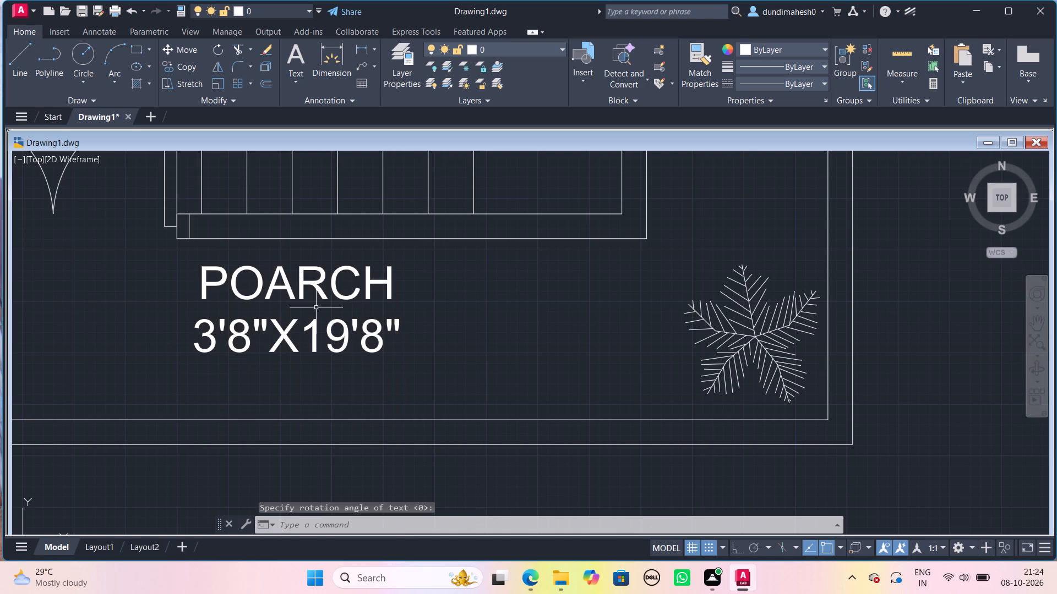
Erase the spare bed and chair lying outside the plot, west of the floor plan.
{"action": "scroll", "coordinate": [321, 305], "scroll_direction": "down", "scroll_amount": 2}
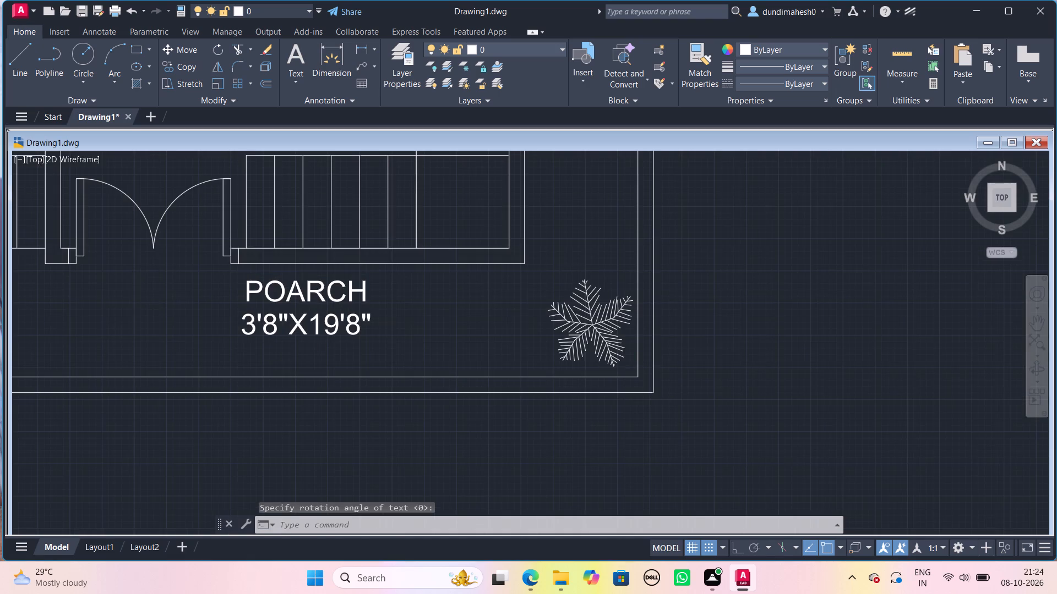
{"action": "scroll", "coordinate": [328, 306], "scroll_direction": "down", "scroll_amount": 2}
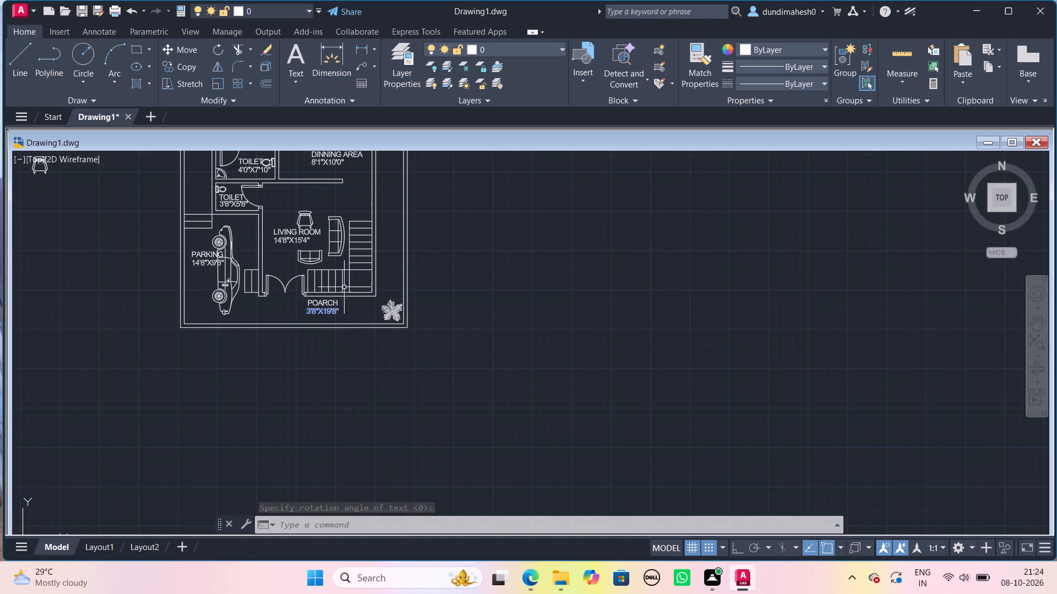
{"action": "middle_click_drag", "start_coordinate": [330, 276], "coordinate": [602, 458]}
{"action": "scroll", "coordinate": [603, 459], "scroll_direction": "up", "scroll_amount": 1}
{"action": "middle_click_drag", "start_coordinate": [528, 321], "coordinate": [548, 411]}
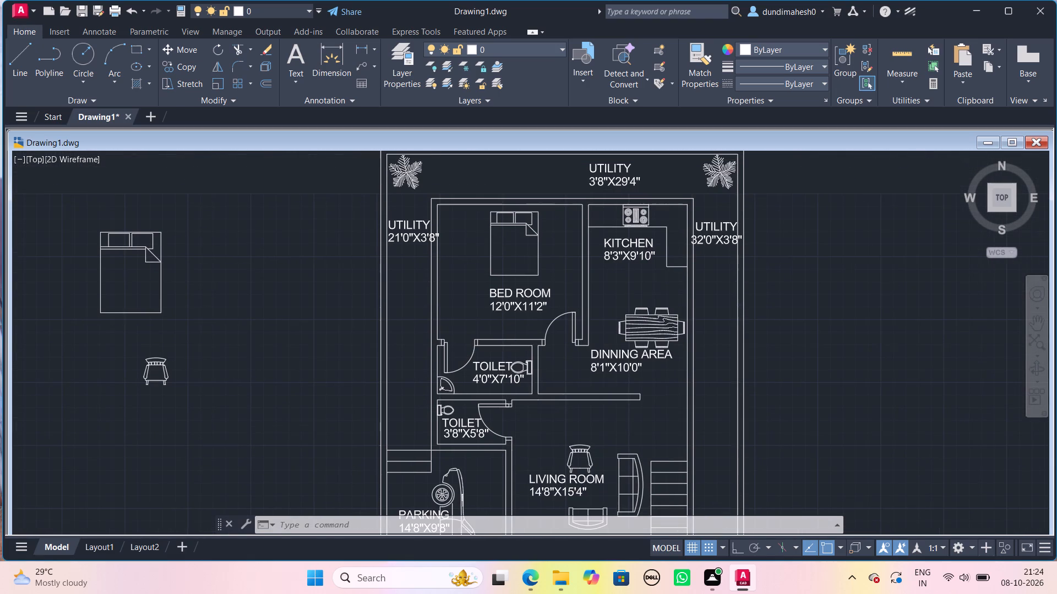
{"action": "left_click_drag", "start_coordinate": [167, 443], "coordinate": [167, 432]}
{"action": "left_click", "coordinate": [33, 175]}
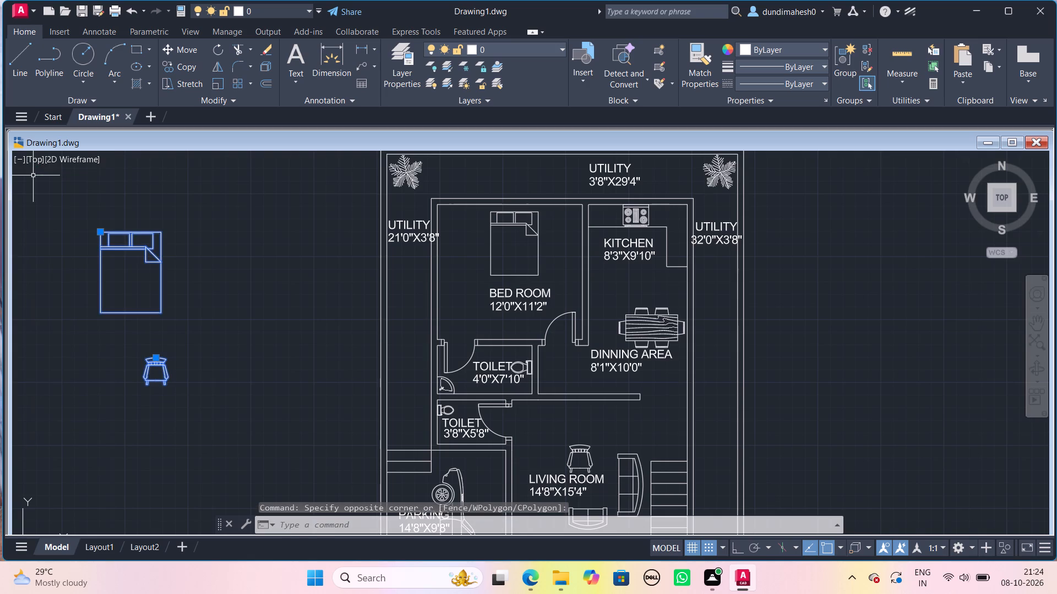
{"action": "key", "text": "Delete"}
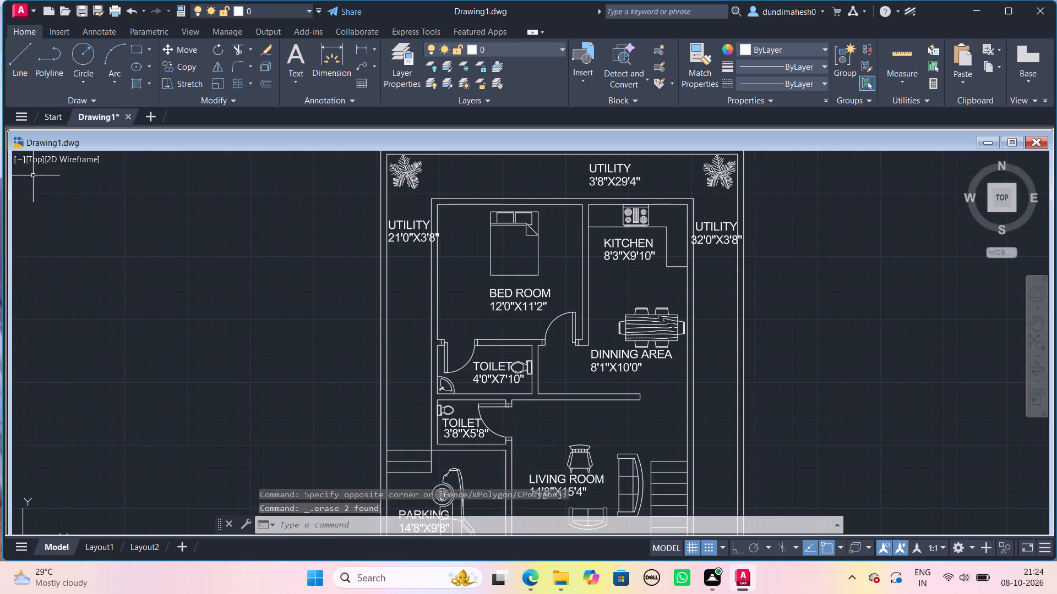
Dimension the plot's overall width between the outer boundary's north corners, placing the dimension line just north of the boundary.
{"action": "scroll", "coordinate": [33, 175], "scroll_direction": "down", "scroll_amount": 2}
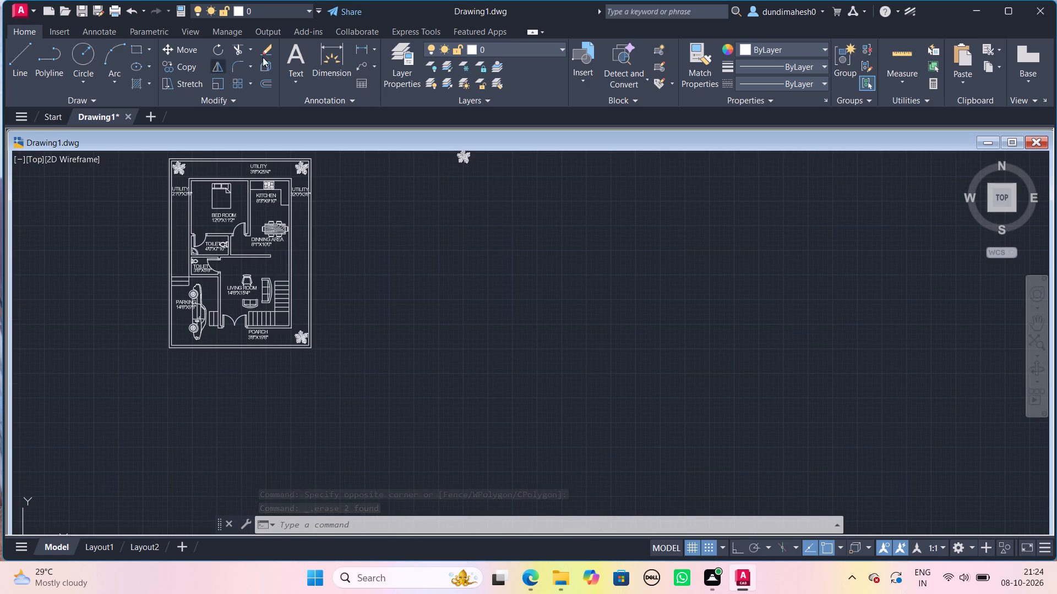
{"action": "left_click", "coordinate": [320, 57]}
{"action": "middle_click_drag", "start_coordinate": [348, 258], "coordinate": [681, 457]}
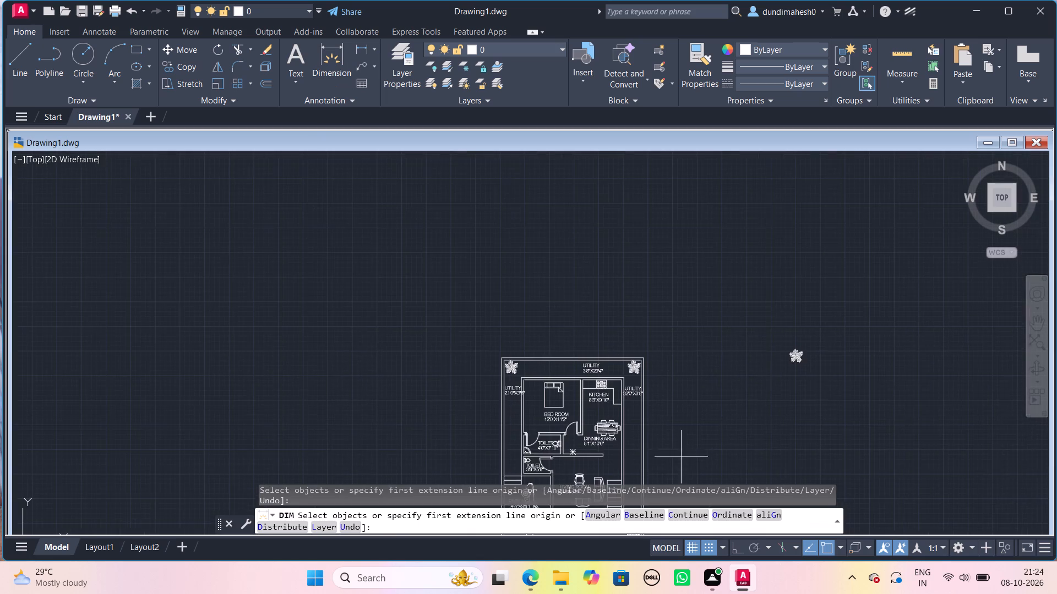
{"action": "scroll", "coordinate": [623, 415], "scroll_direction": "up", "scroll_amount": 2}
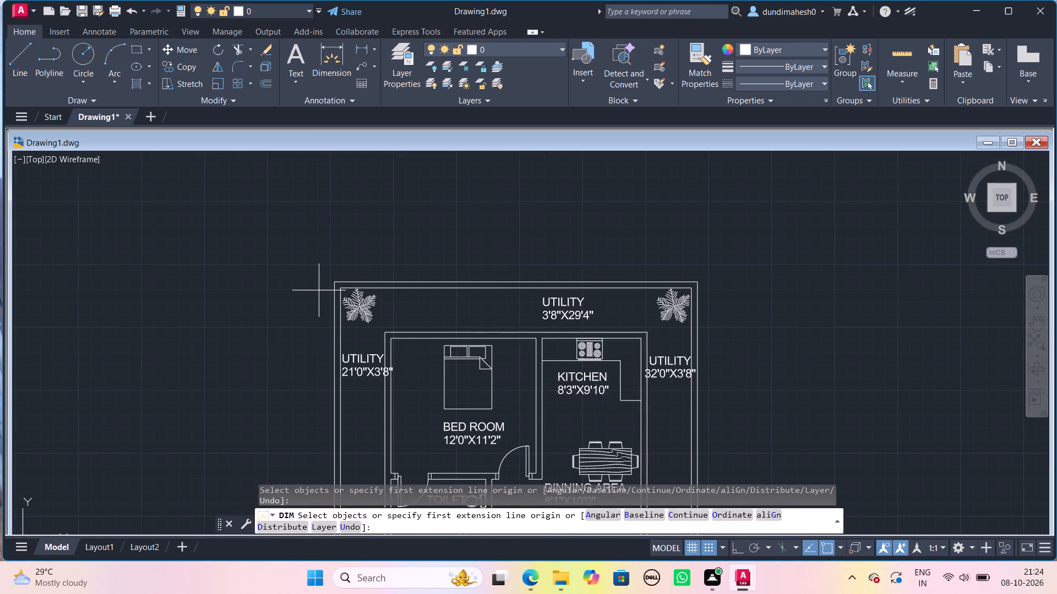
{"action": "left_click", "coordinate": [335, 283]}
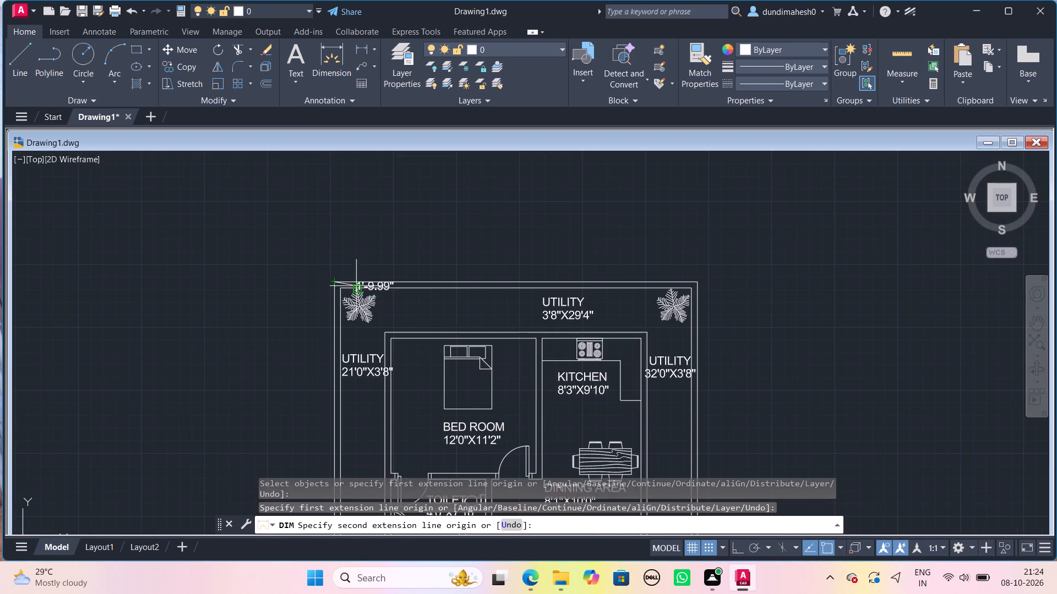
{"action": "scroll", "coordinate": [746, 287], "scroll_direction": "up", "scroll_amount": 2}
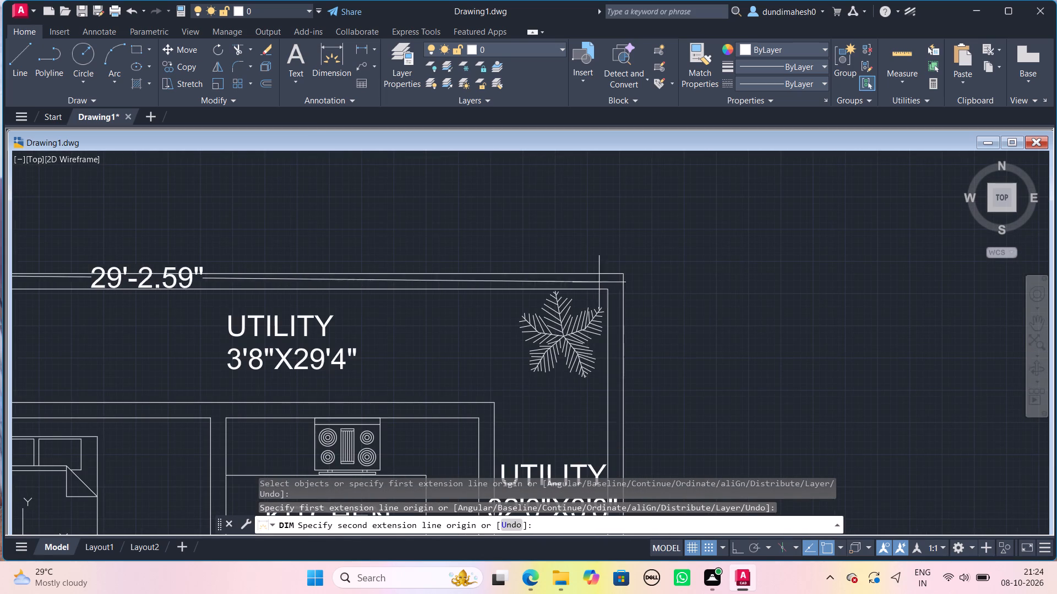
{"action": "left_click", "coordinate": [624, 272]}
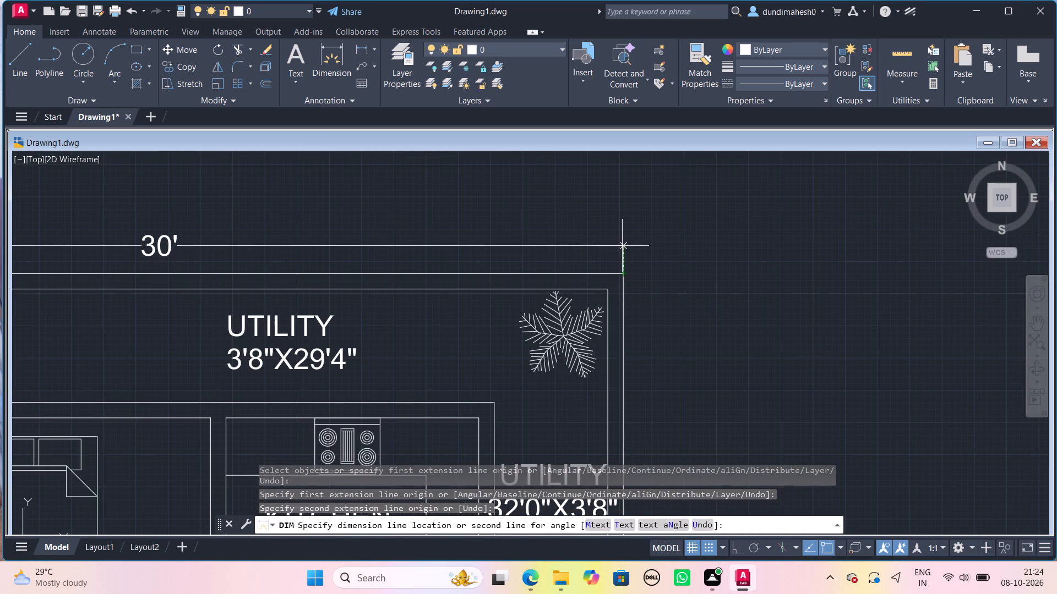
{"action": "left_click", "coordinate": [618, 235]}
{"action": "scroll", "coordinate": [615, 246], "scroll_direction": "down", "scroll_amount": 2}
{"action": "middle_click_drag", "start_coordinate": [340, 395], "coordinate": [515, 272]}
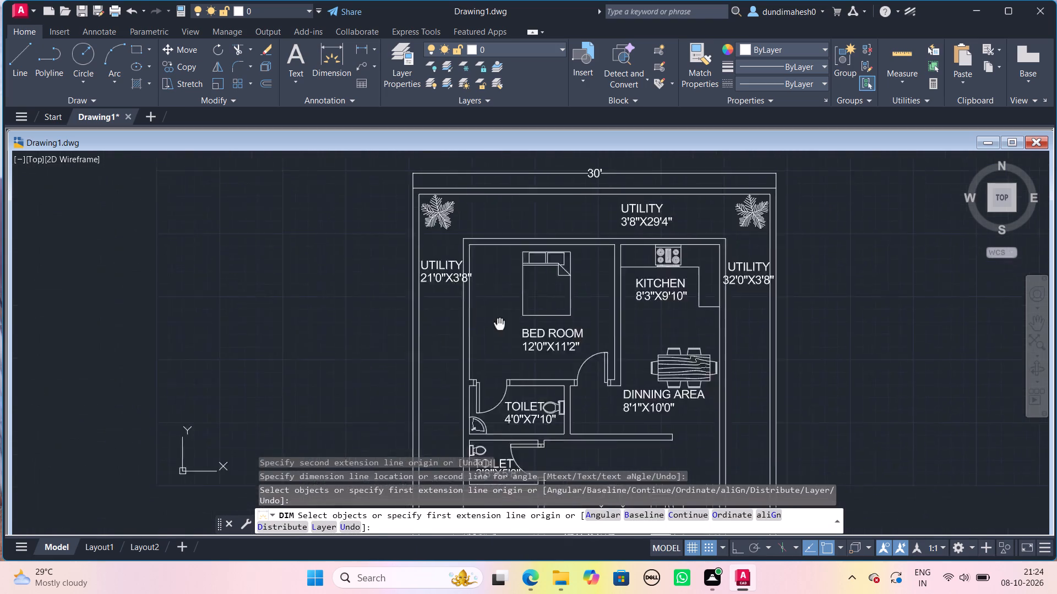
{"action": "middle_click_drag", "start_coordinate": [515, 272], "coordinate": [528, 242]}
{"action": "key", "text": "space"}
Dimension the plot's overall depth between the outer boundary's west corners, placing the dimension line just west of the boundary.
{"action": "scroll", "coordinate": [510, 352], "scroll_direction": "down", "scroll_amount": 2}
{"action": "scroll", "coordinate": [484, 273], "scroll_direction": "up", "scroll_amount": 1}
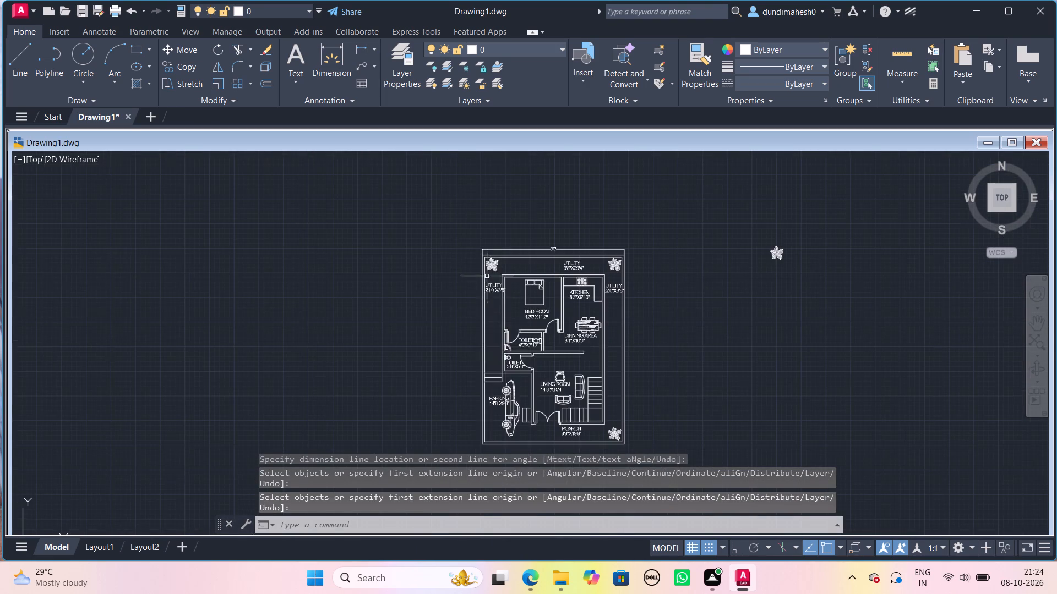
{"action": "scroll", "coordinate": [483, 271], "scroll_direction": "up", "scroll_amount": 2}
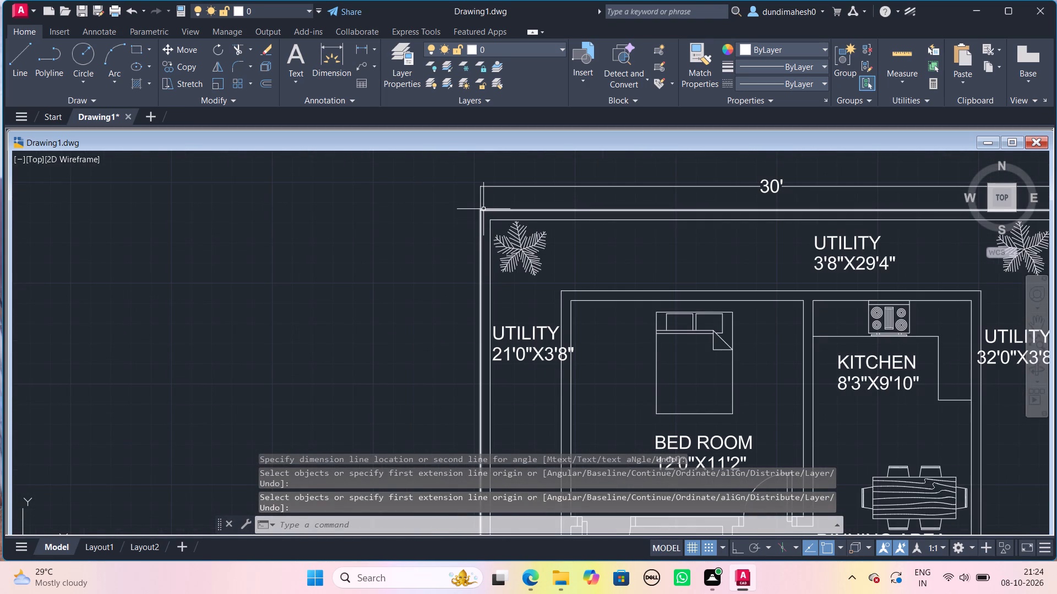
{"action": "key", "text": "space"}
{"action": "left_click", "coordinate": [483, 209]}
{"action": "middle_click_drag", "start_coordinate": [476, 323], "coordinate": [482, 8]}
{"action": "scroll", "coordinate": [476, 323], "scroll_direction": "down", "scroll_amount": 1}
{"action": "scroll", "coordinate": [468, 430], "scroll_direction": "up", "scroll_amount": 3}
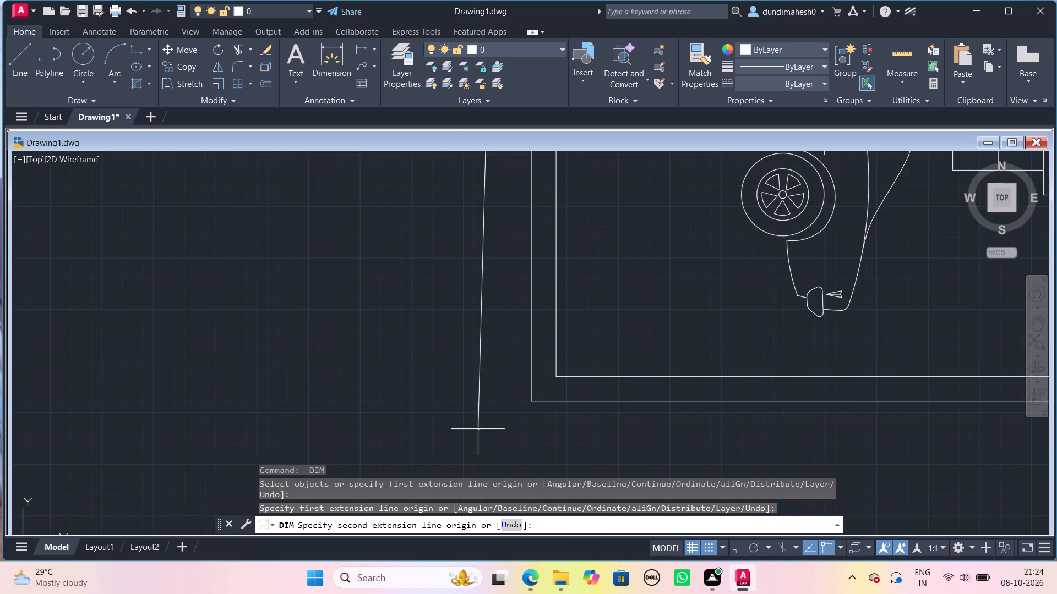
{"action": "left_click", "coordinate": [526, 399]}
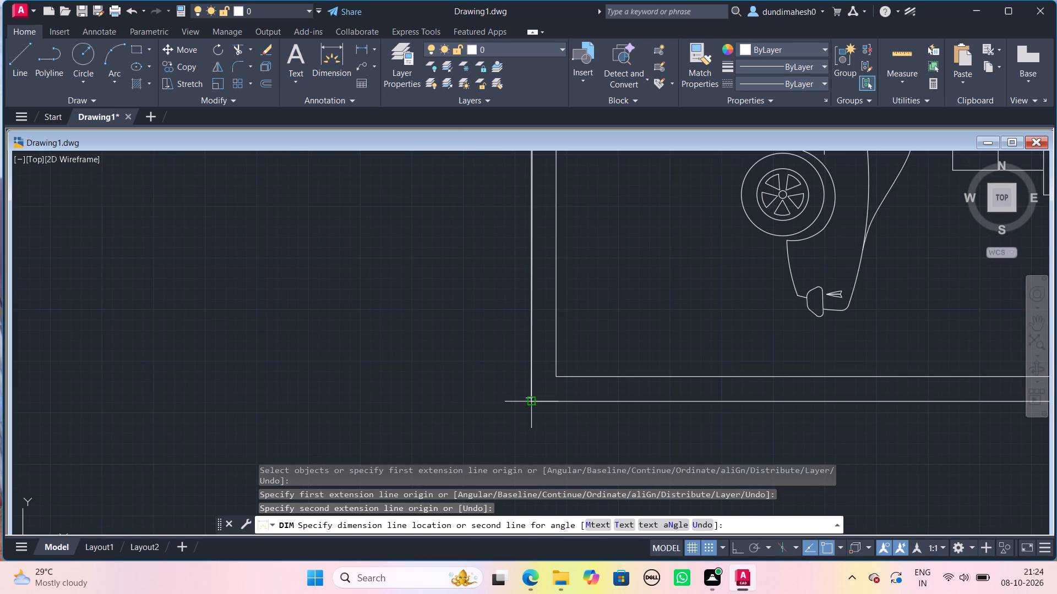
{"action": "key", "text": "ctrl+z"}
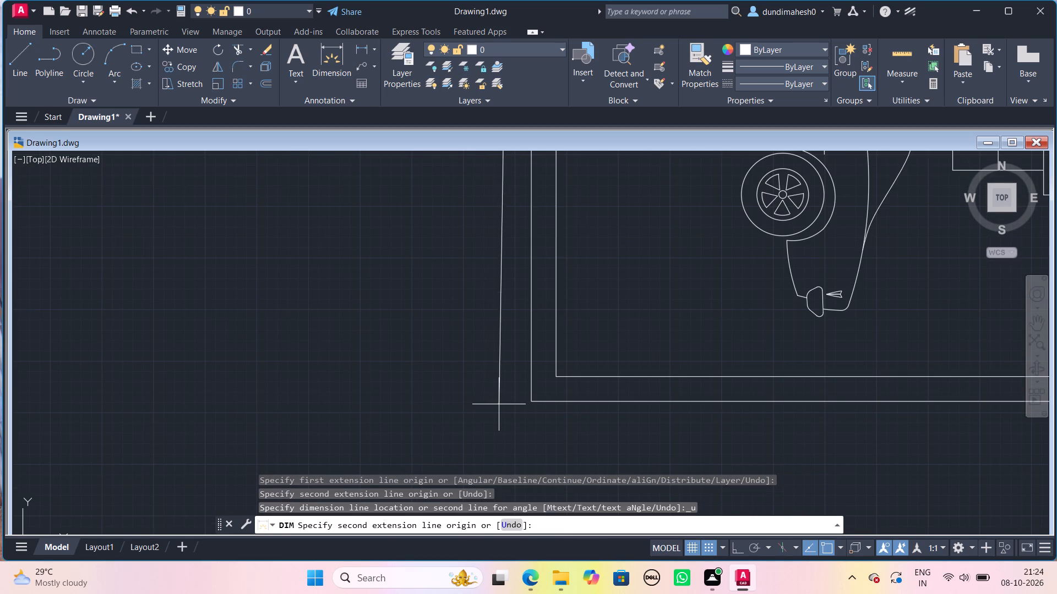
{"action": "left_click", "coordinate": [533, 403]}
{"action": "scroll", "coordinate": [492, 387], "scroll_direction": "down", "scroll_amount": 2}
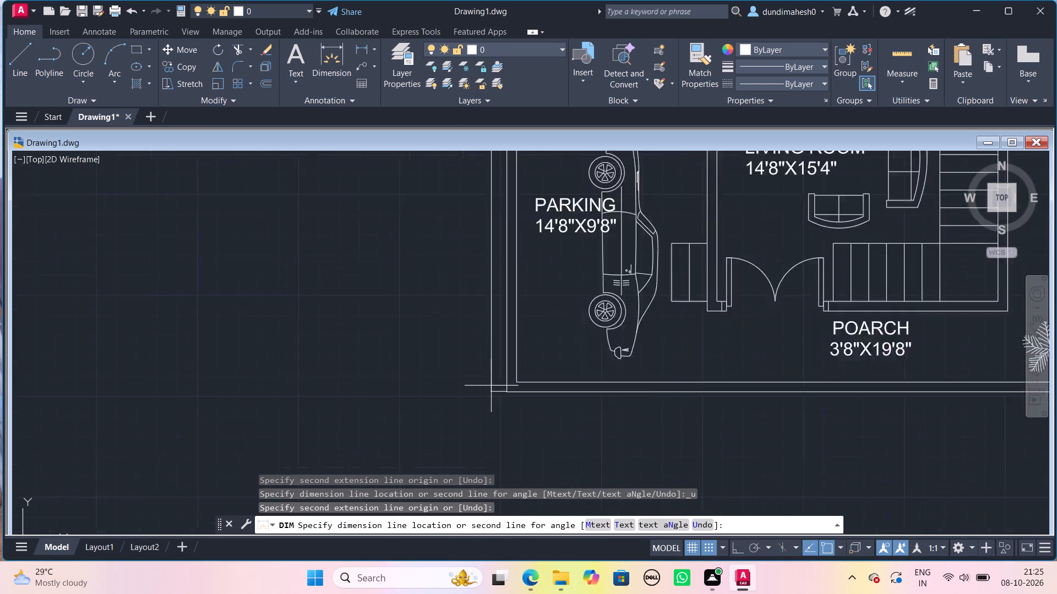
{"action": "scroll", "coordinate": [491, 386], "scroll_direction": "down", "scroll_amount": 1}
{"action": "middle_click_drag", "start_coordinate": [480, 335], "coordinate": [505, 497]}
{"action": "middle_click_drag", "start_coordinate": [470, 256], "coordinate": [470, 388]}
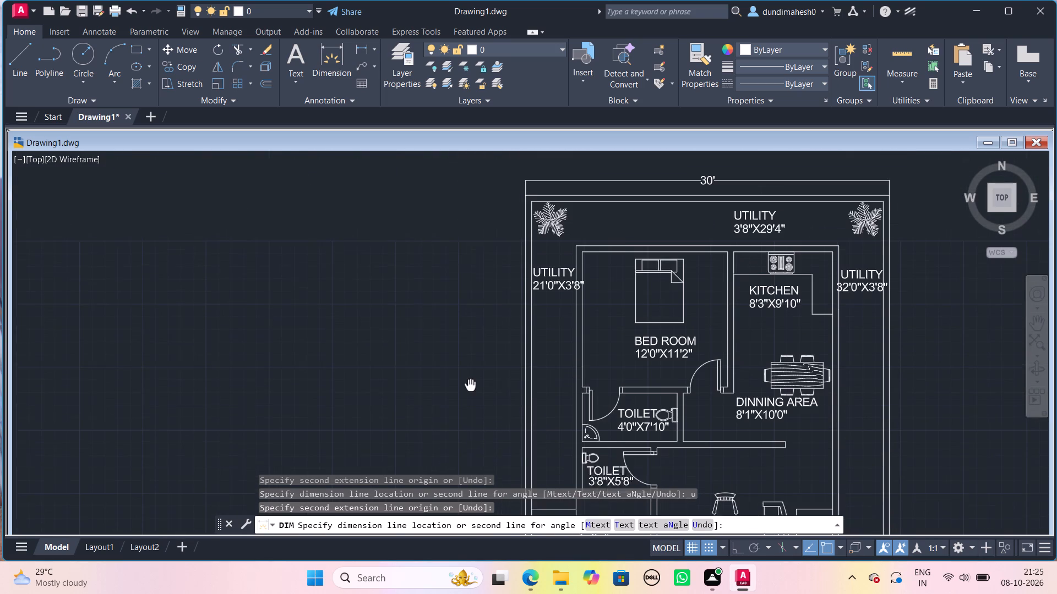
{"action": "middle_click_drag", "start_coordinate": [470, 388], "coordinate": [472, 391]}
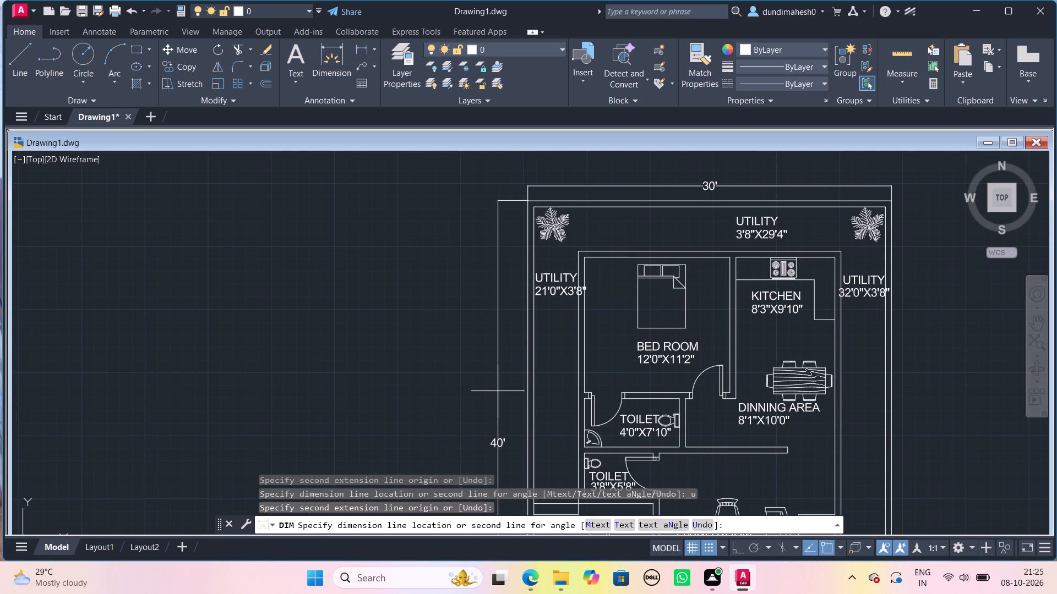
{"action": "left_click", "coordinate": [494, 391]}
{"action": "scroll", "coordinate": [494, 391], "scroll_direction": "down", "scroll_amount": 2}
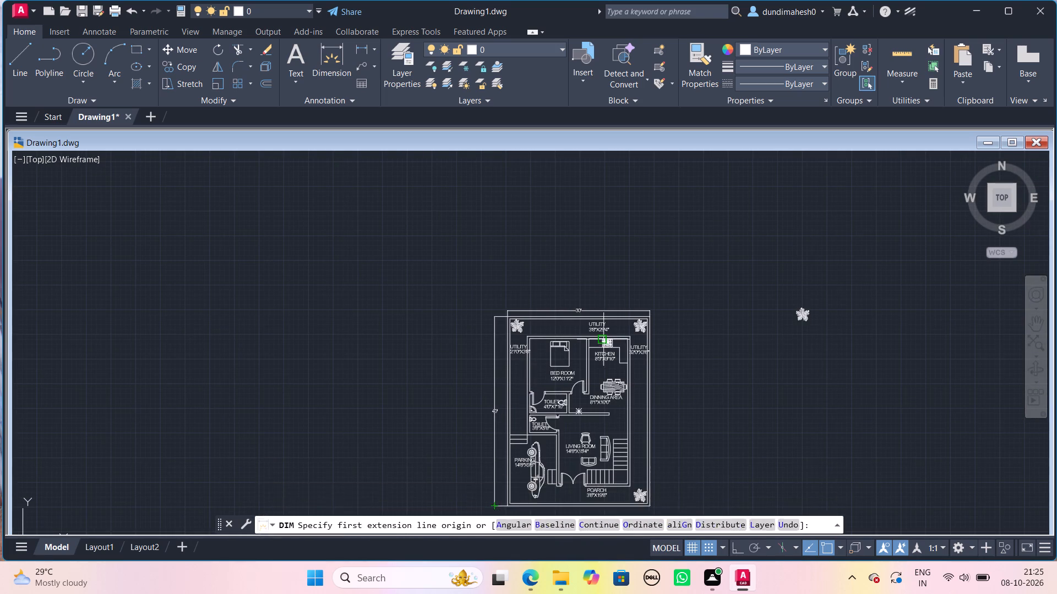
{"action": "key", "text": "Escape"}
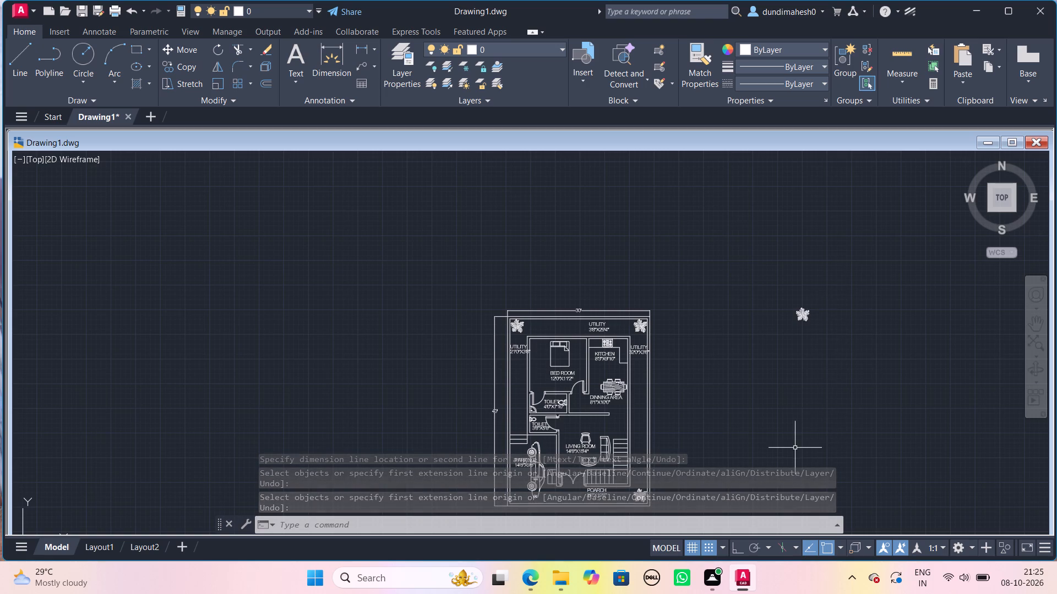
Erase the spare plant block lying outside the plot, east of the floor plan.
{"action": "middle_click_drag", "start_coordinate": [776, 444], "coordinate": [768, 391]}
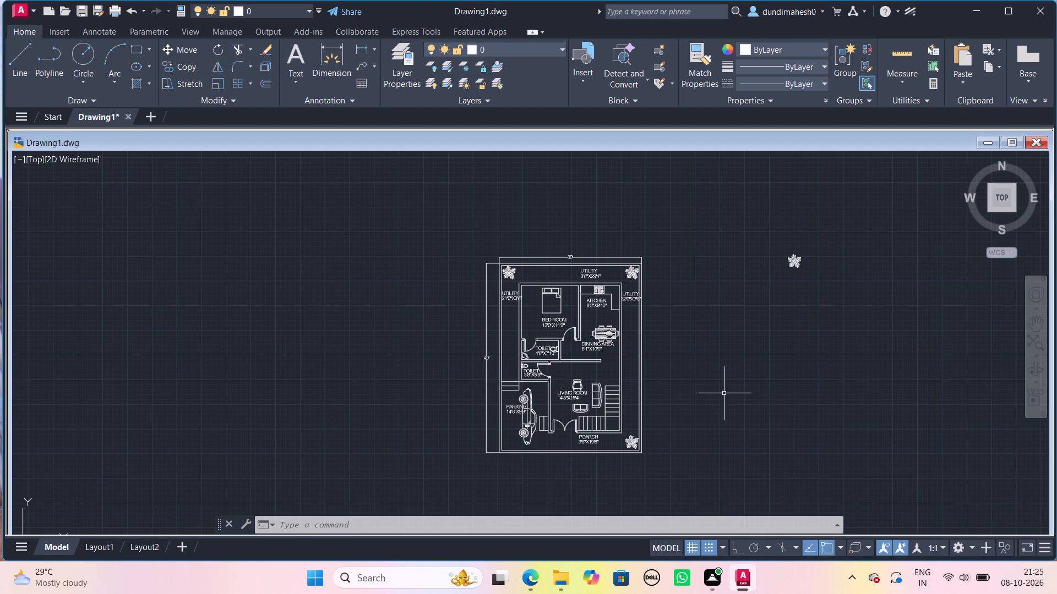
{"action": "left_click", "coordinate": [832, 302]}
{"action": "left_click", "coordinate": [732, 220]}
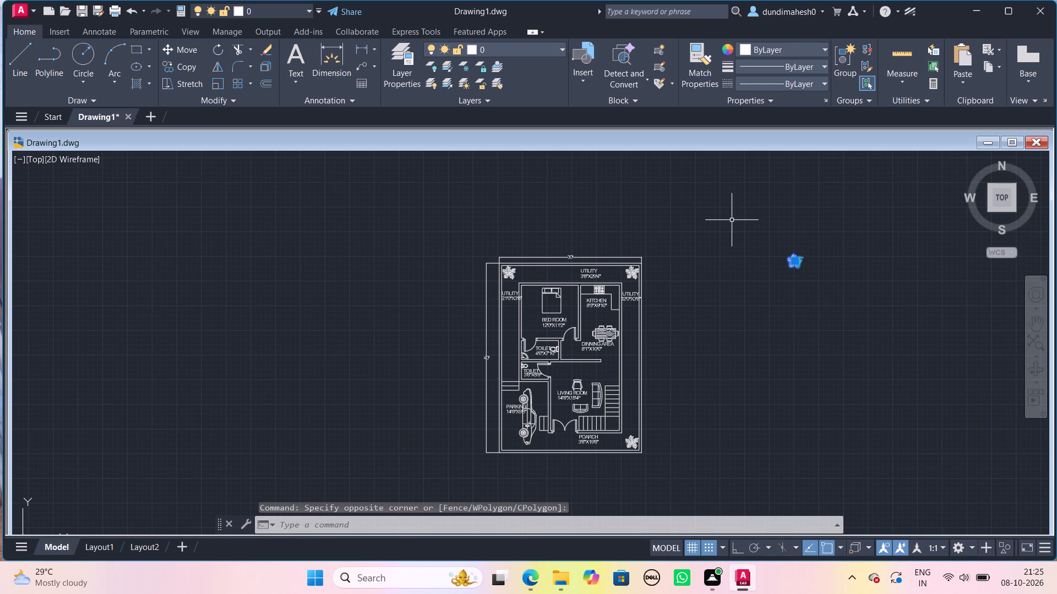
{"action": "key", "text": "Delete"}
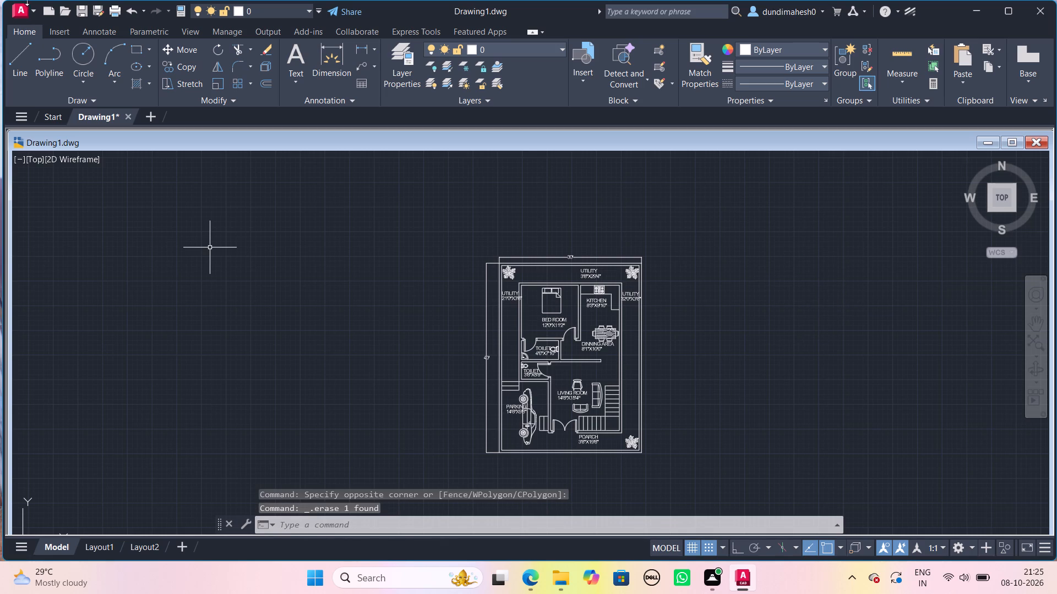
Save the drawing to the Desktop as an AutoCAD 2018 DWG named "1BHK east facing house plan".
{"action": "left_click_drag", "start_coordinate": [13, 12], "coordinate": [14, 0]}
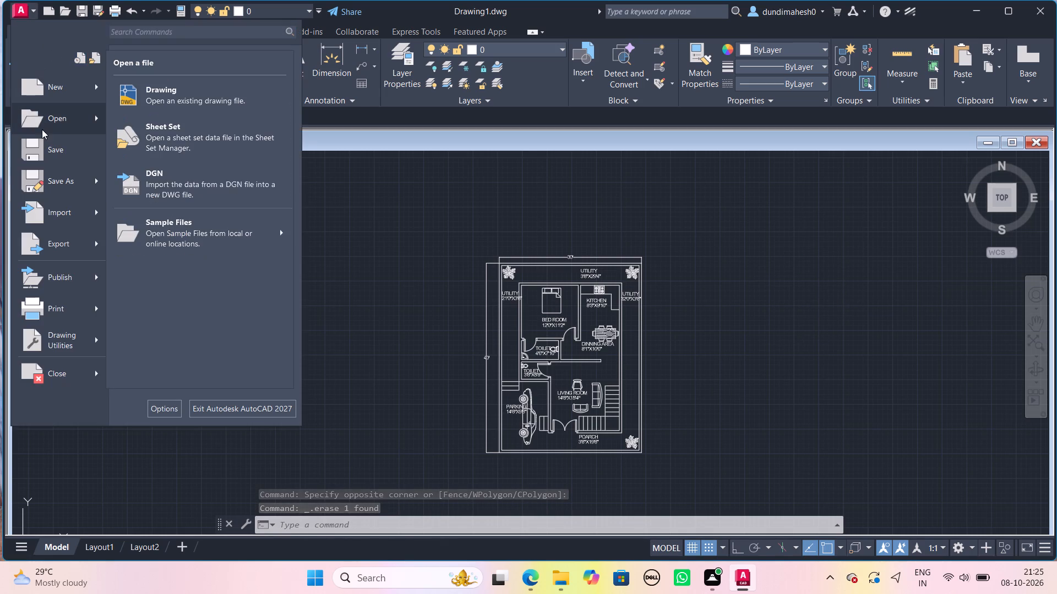
{"action": "left_click", "coordinate": [95, 153]}
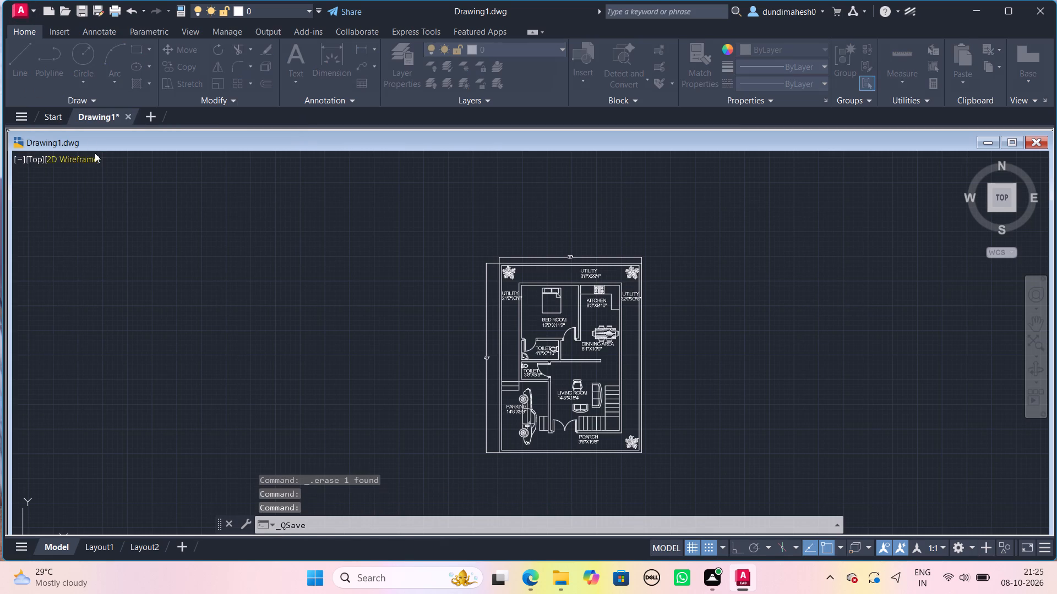
{"action": "left_click", "coordinate": [558, 412]}
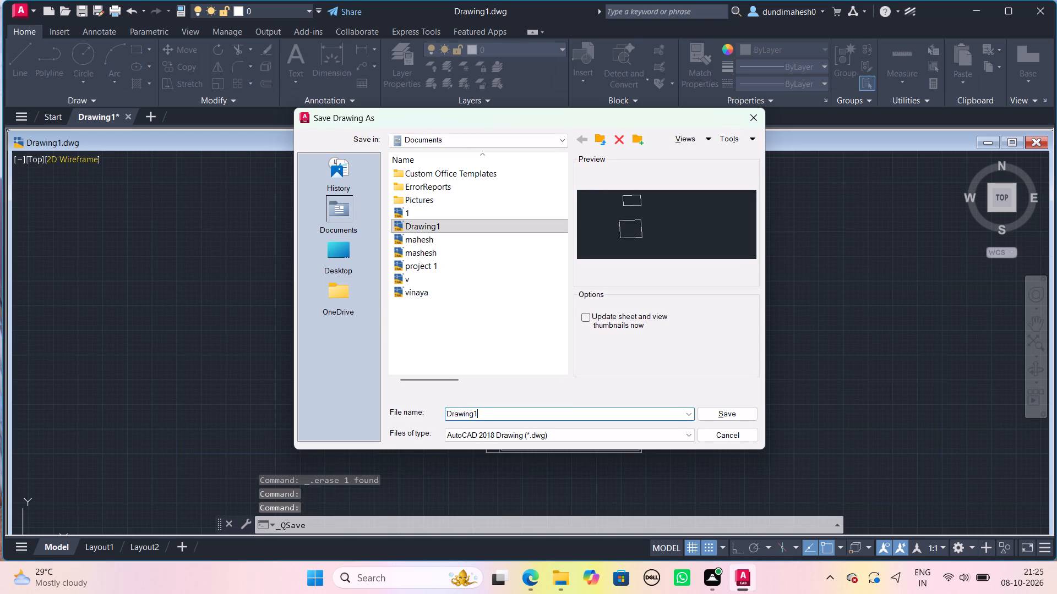
{"action": "left_click", "coordinate": [338, 246]}
{"action": "left_click", "coordinate": [494, 414]}
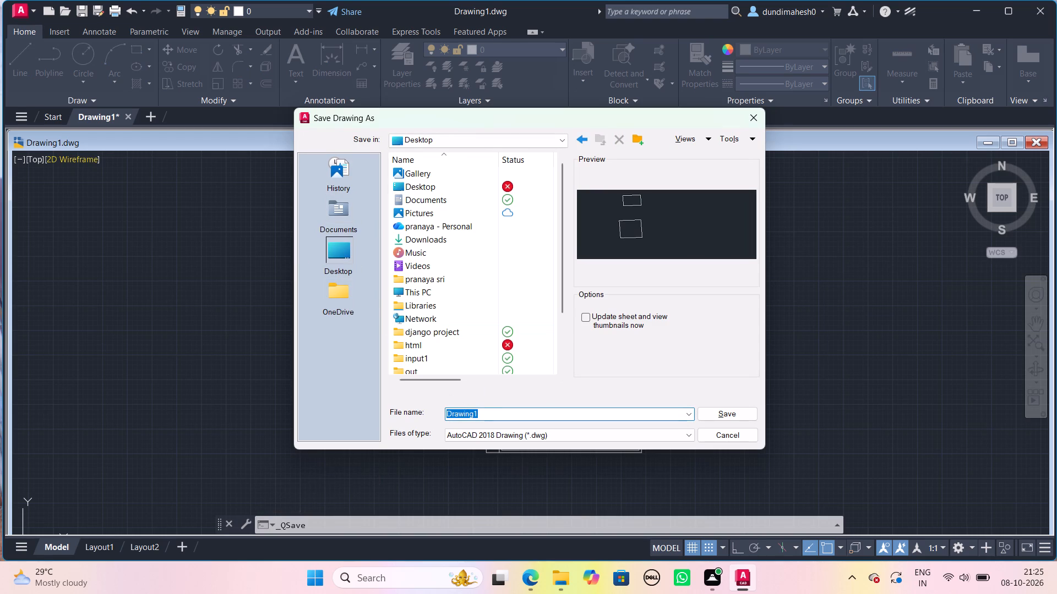
{"action": "key", "text": "BackSpace"}
{"action": "key", "text": "BackSpace"}
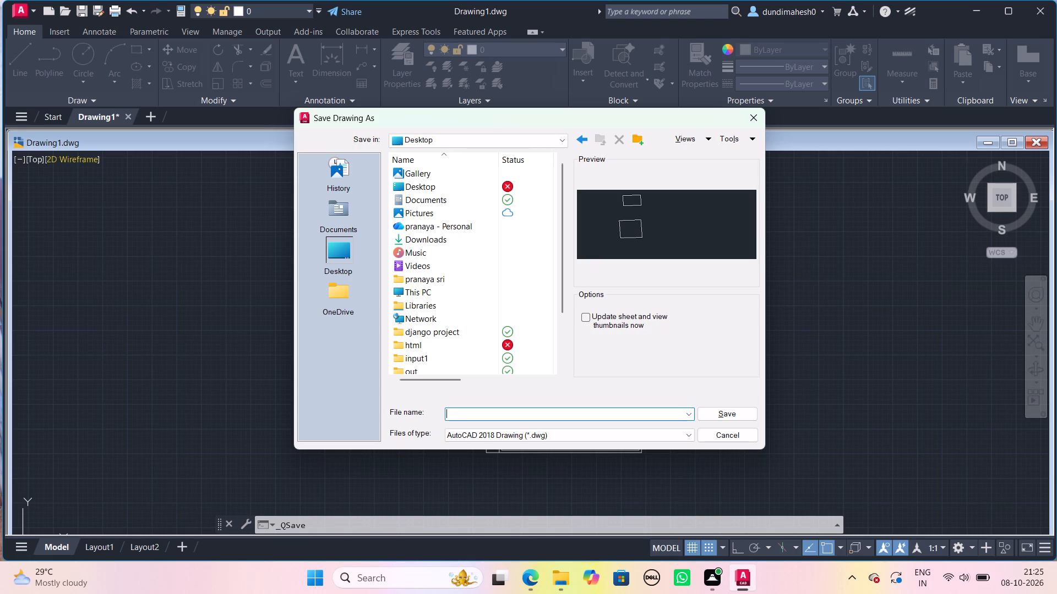
{"action": "key", "text": "1"}
{"action": "type", "text": "BHK"}
{"action": "key", "text": "space"}
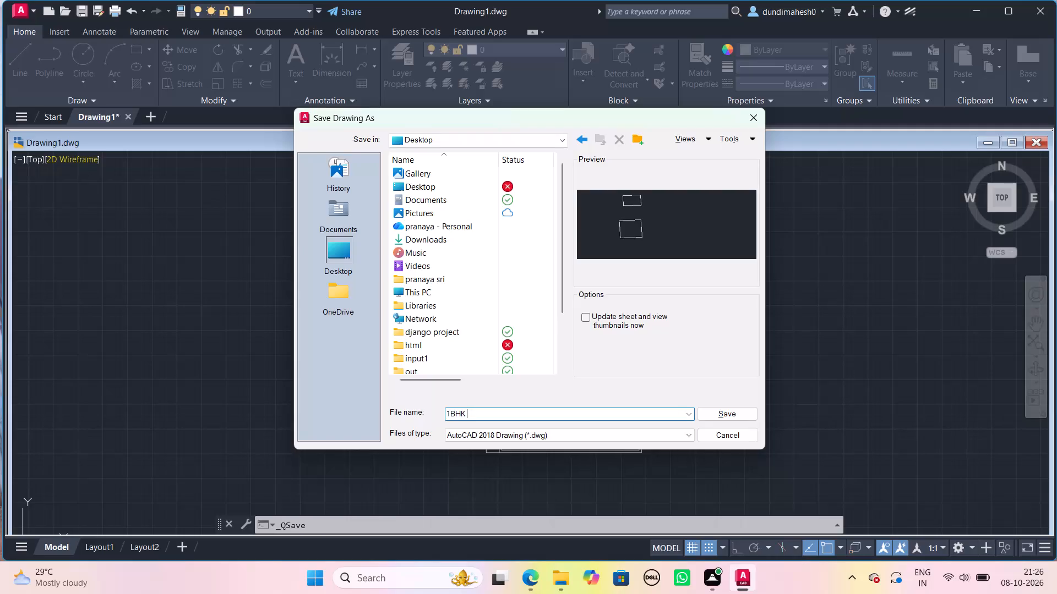
{"action": "type", "text": "east"}
{"action": "key", "text": "space"}
{"action": "type", "text": "facing"}
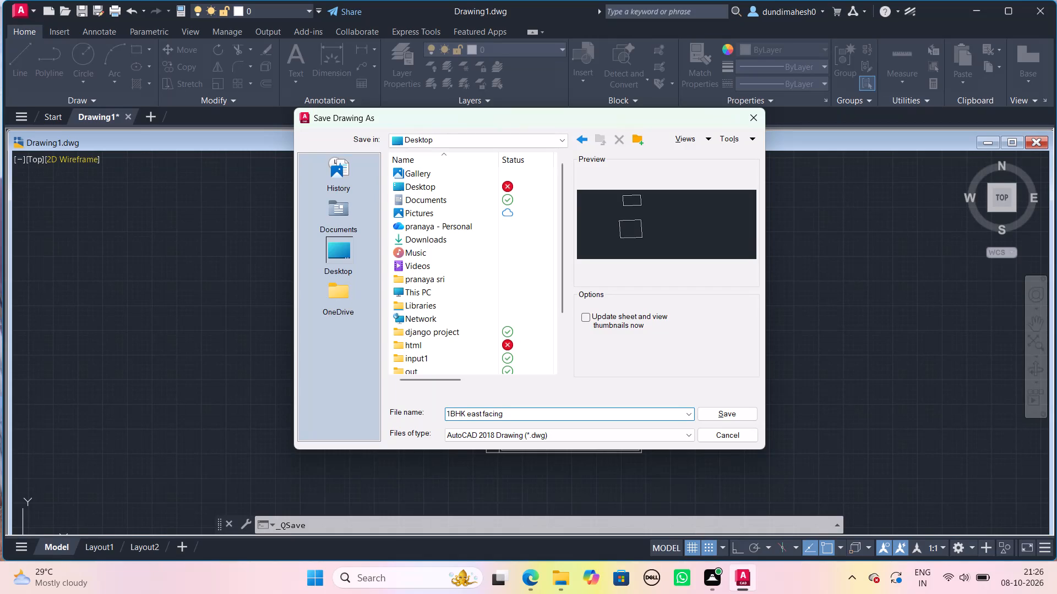
{"action": "key", "text": "space"}
{"action": "type", "text": "house plan"}
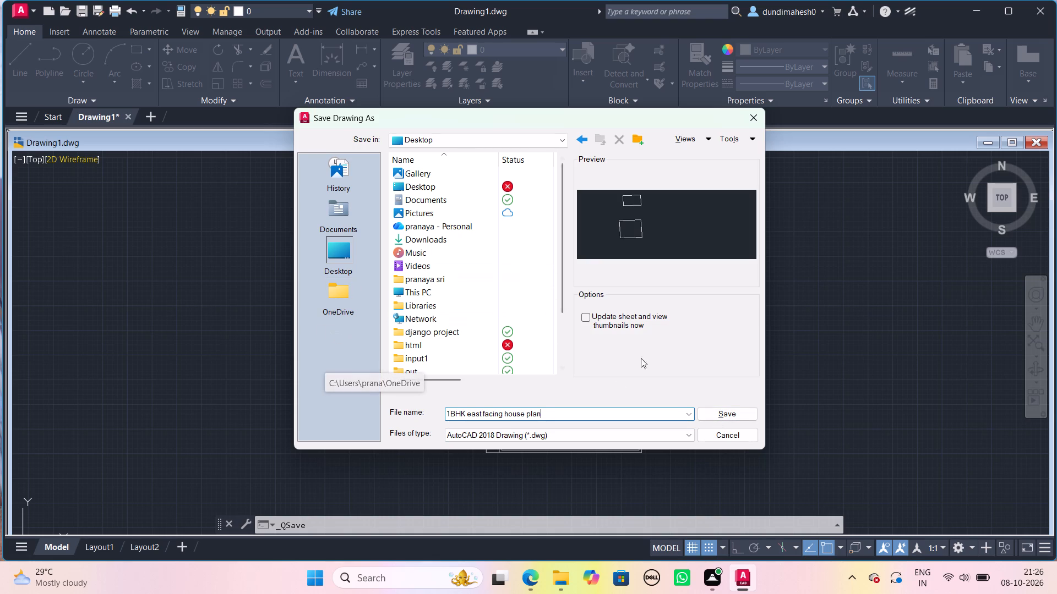
{"action": "left_click", "coordinate": [740, 415]}
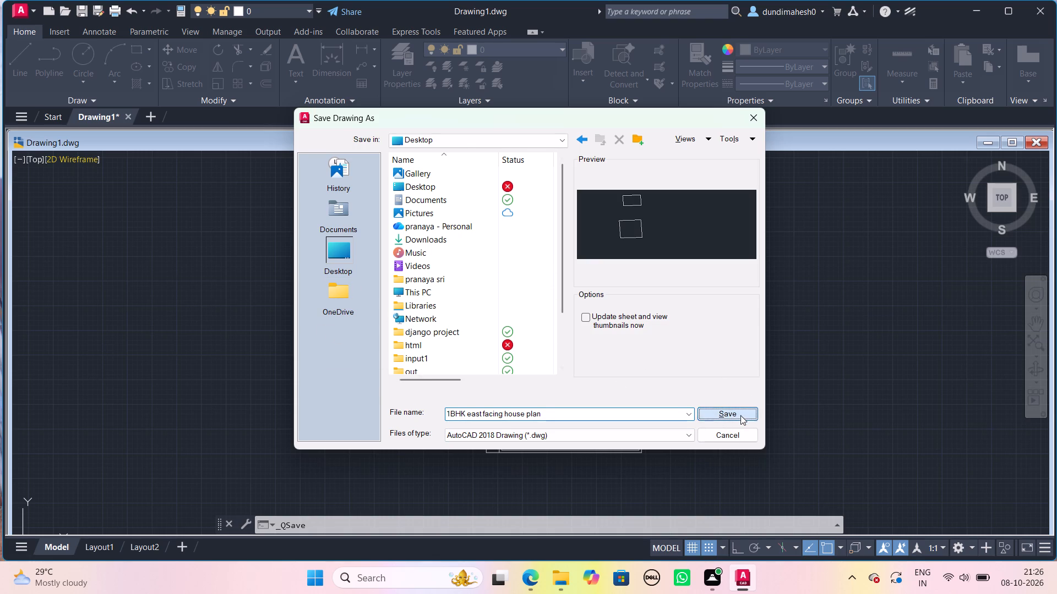